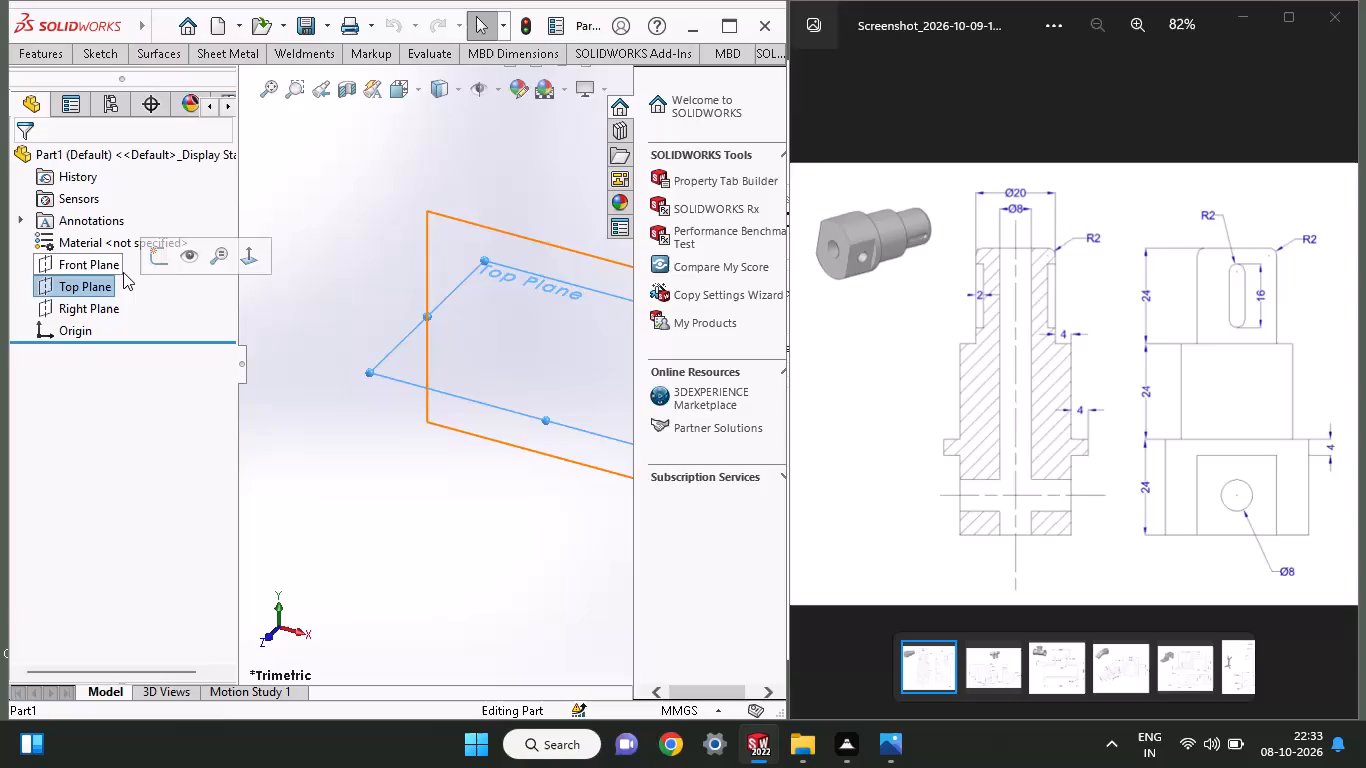
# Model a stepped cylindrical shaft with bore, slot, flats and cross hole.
# Start a sketch on the Top Plane and draw a circle of about 37 mm radius centred on the origin.
pyautogui.click(148, 260)
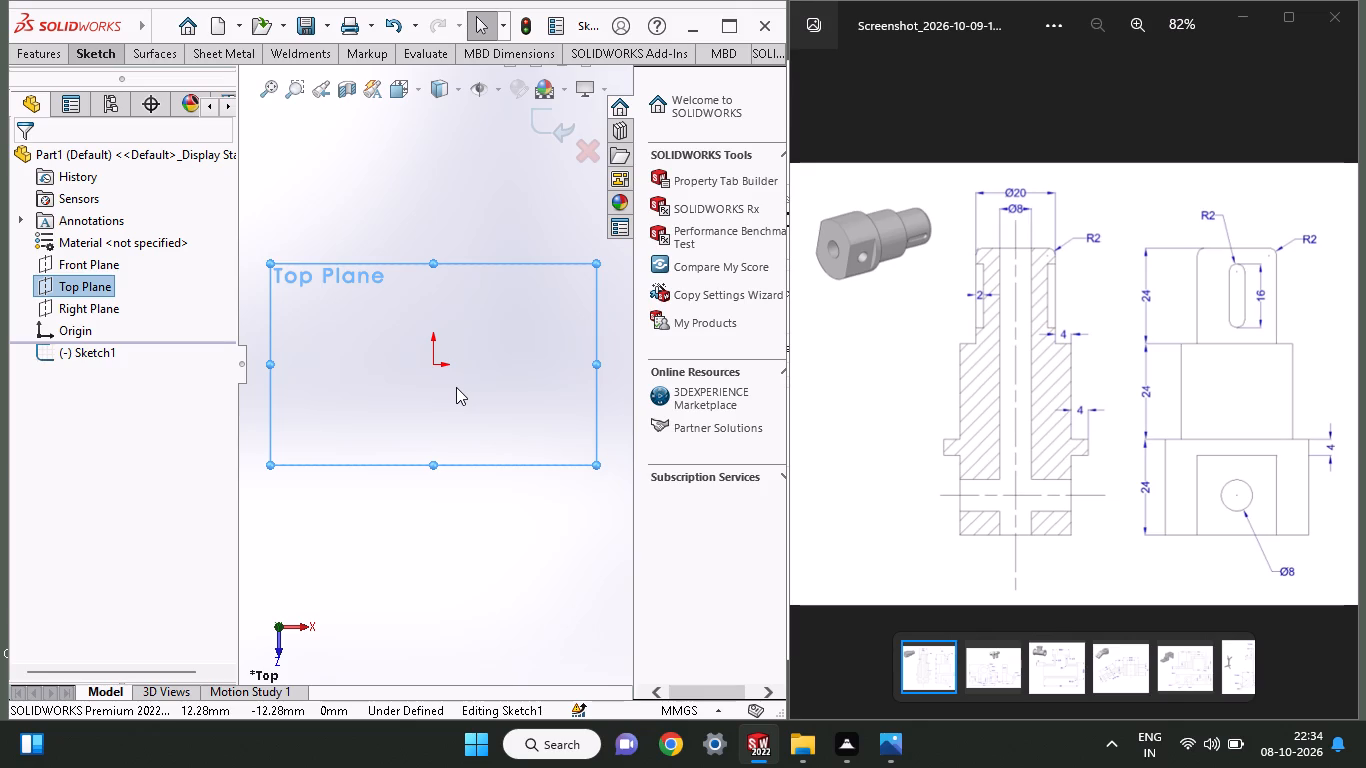
pyautogui.click(822, 456)
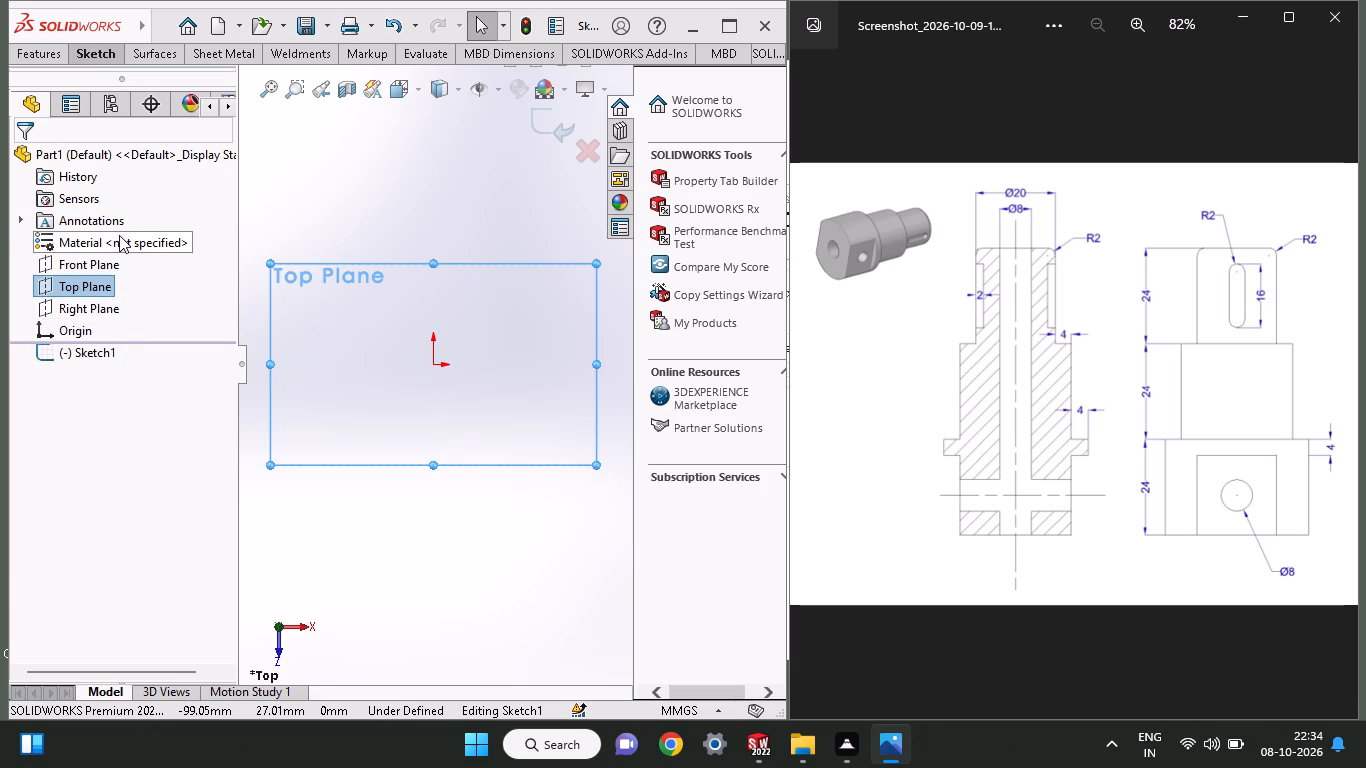
pyautogui.click(83, 63)
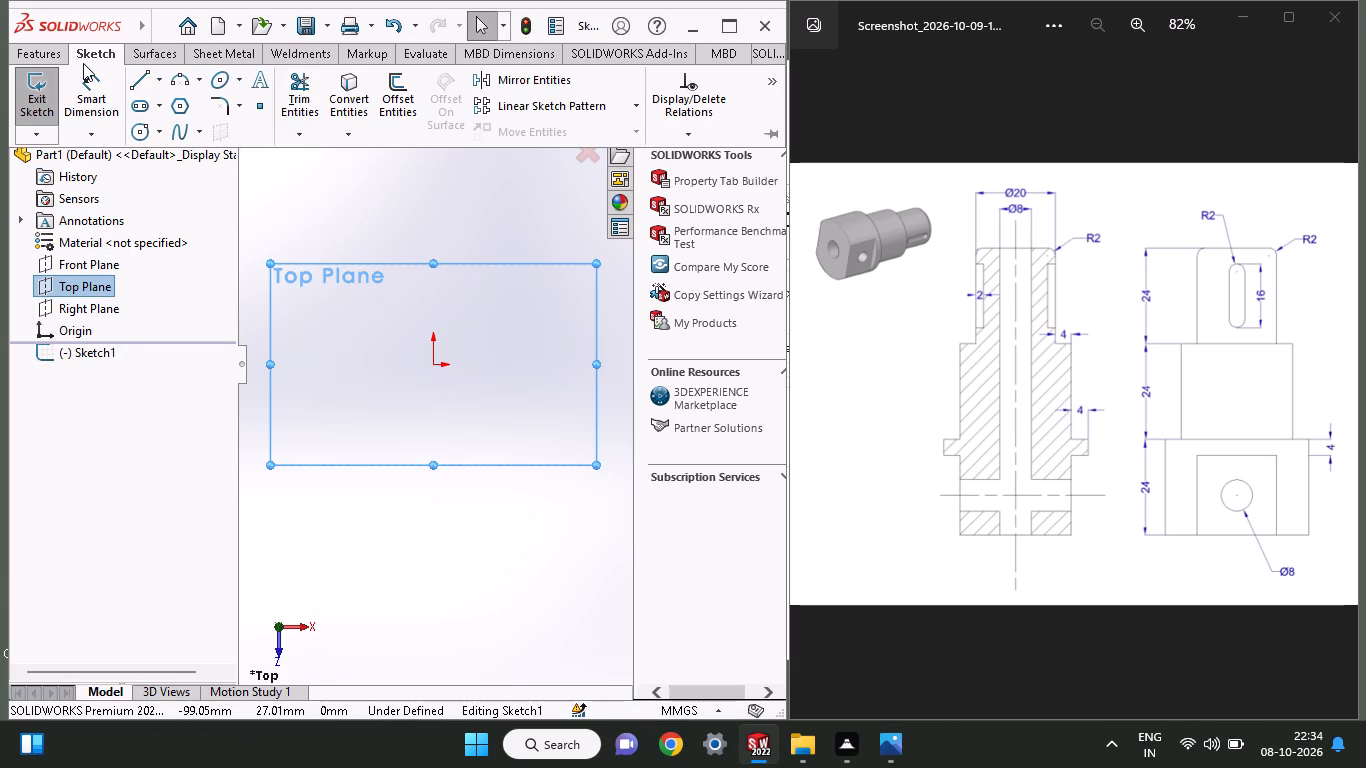
pyautogui.click(127, 131)
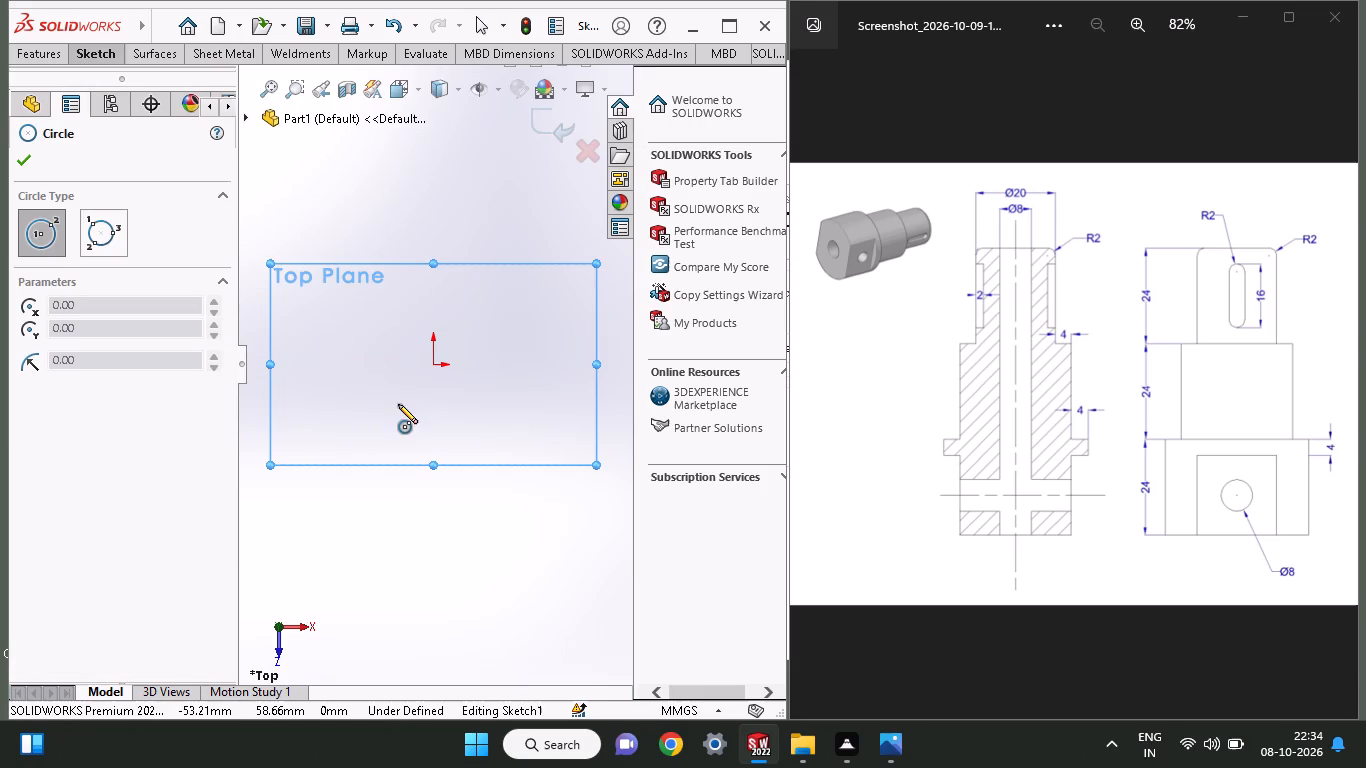
pyautogui.click(436, 367)
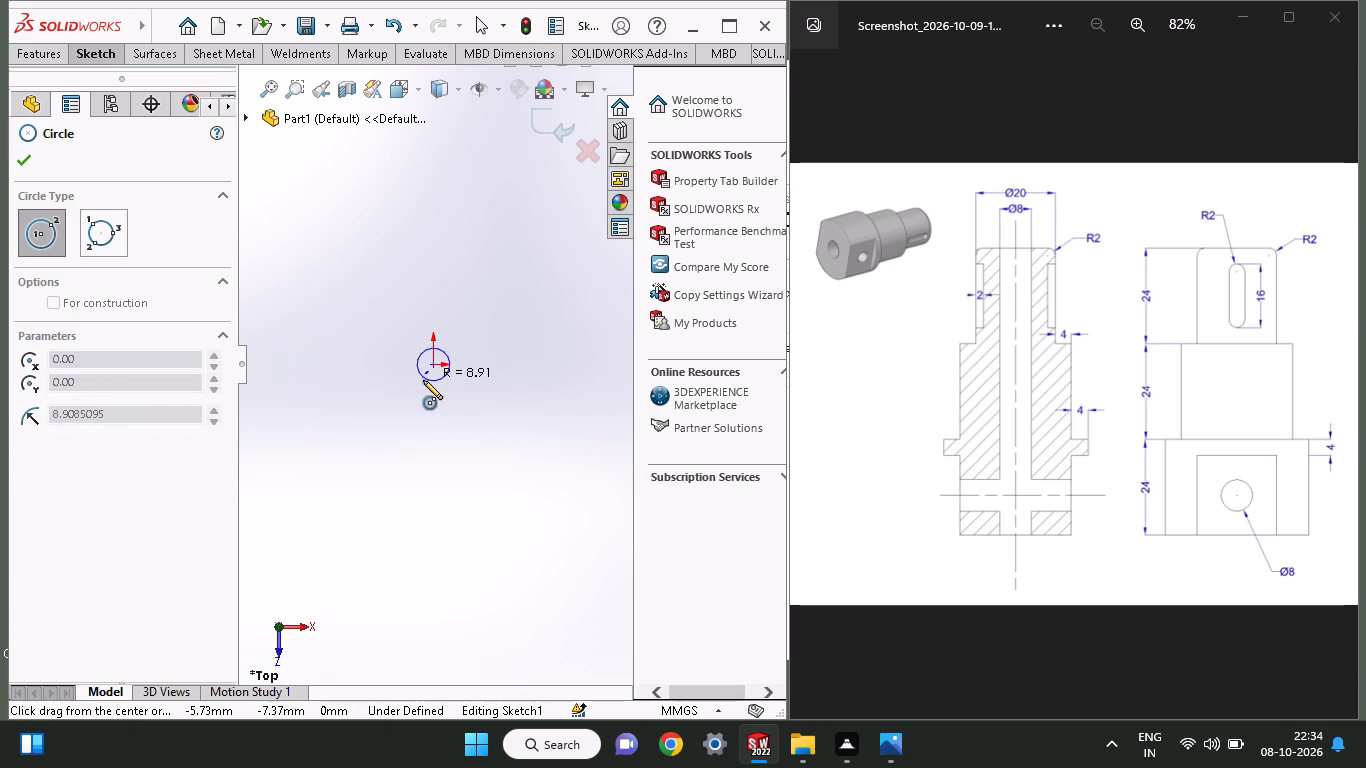
pyautogui.click(373, 396)
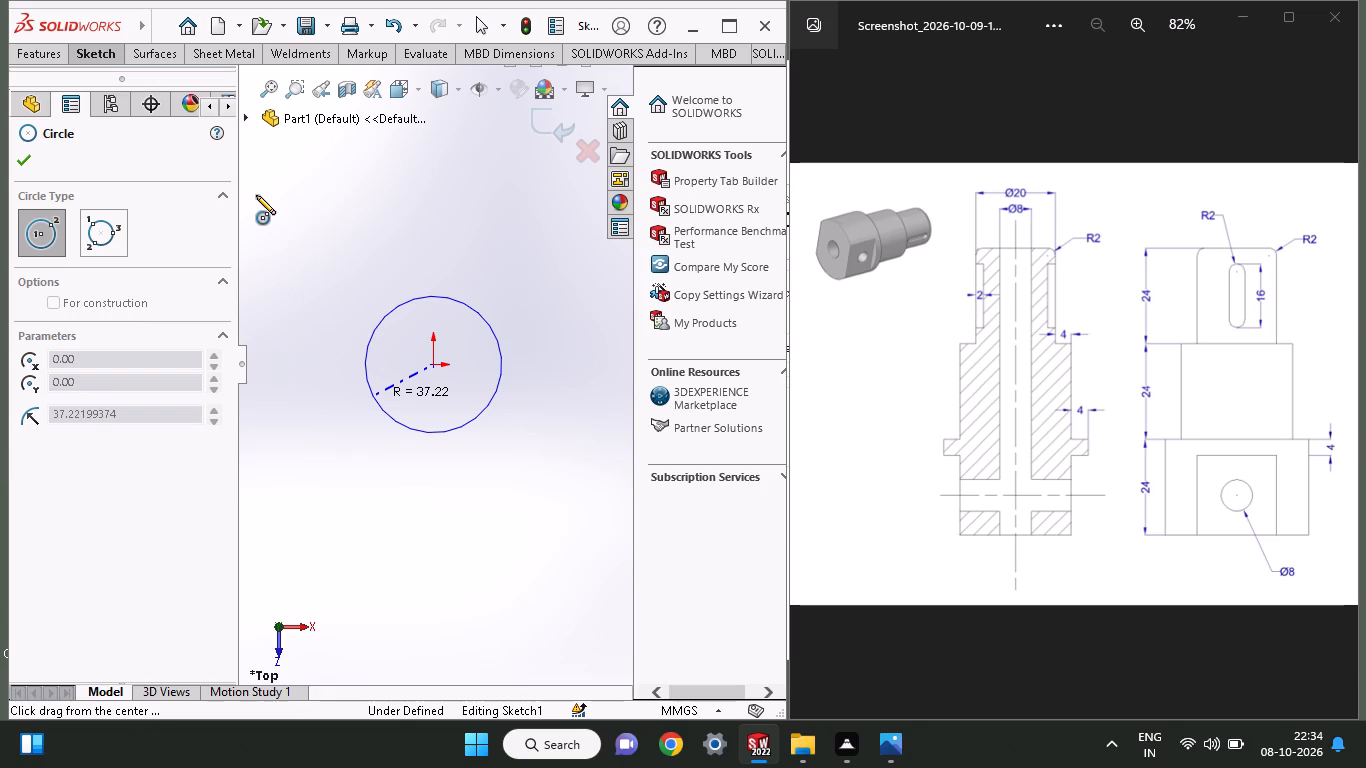
# Dimension the circle's diameter as 20 mm.
pyautogui.click(90, 52)
pyautogui.click(71, 97)
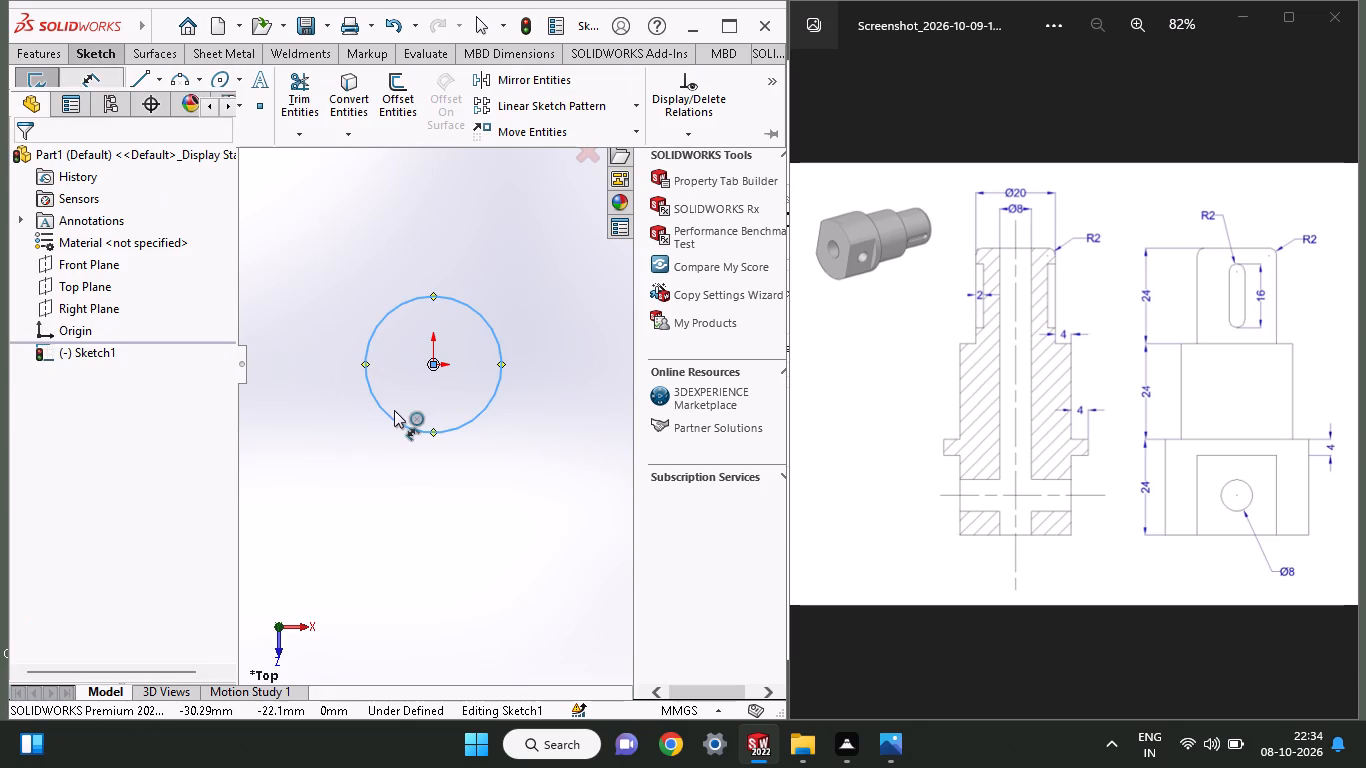
pyautogui.click(391, 414)
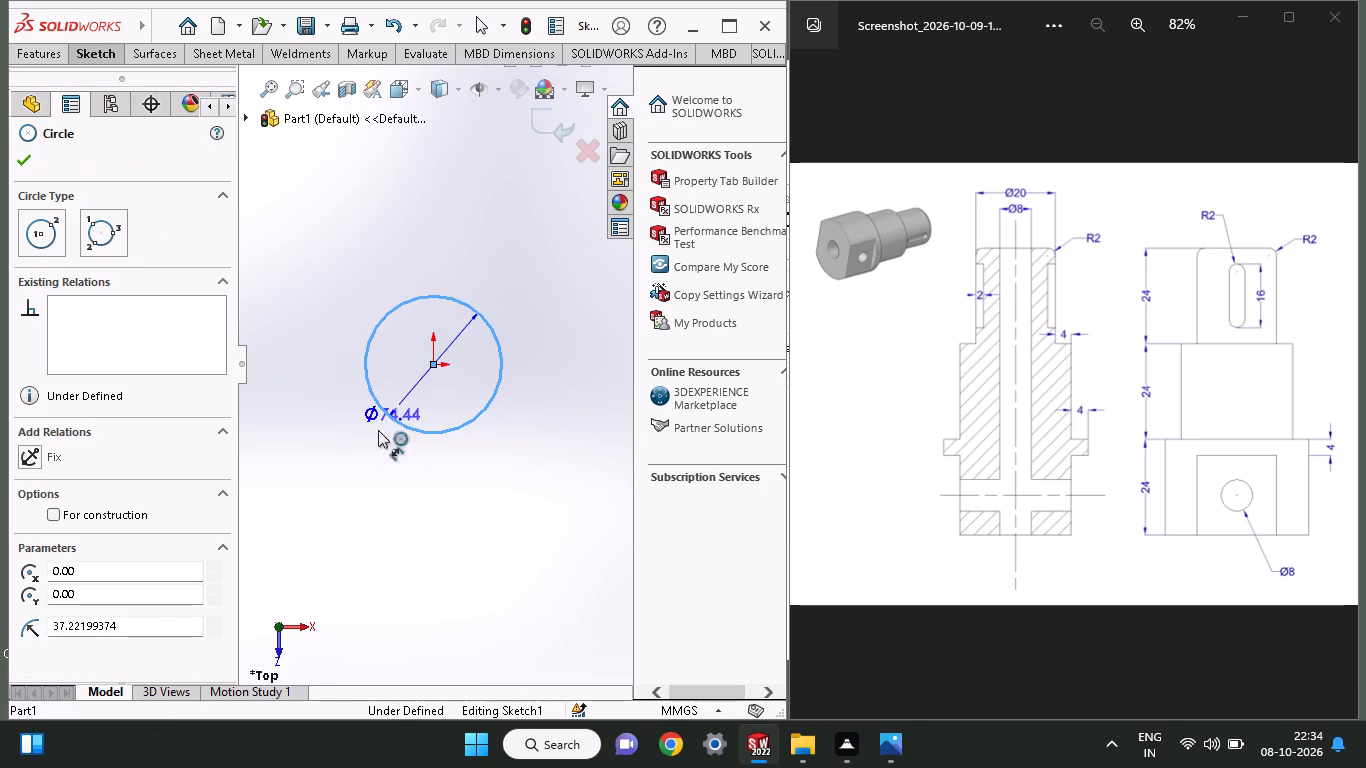
pyautogui.click(404, 179)
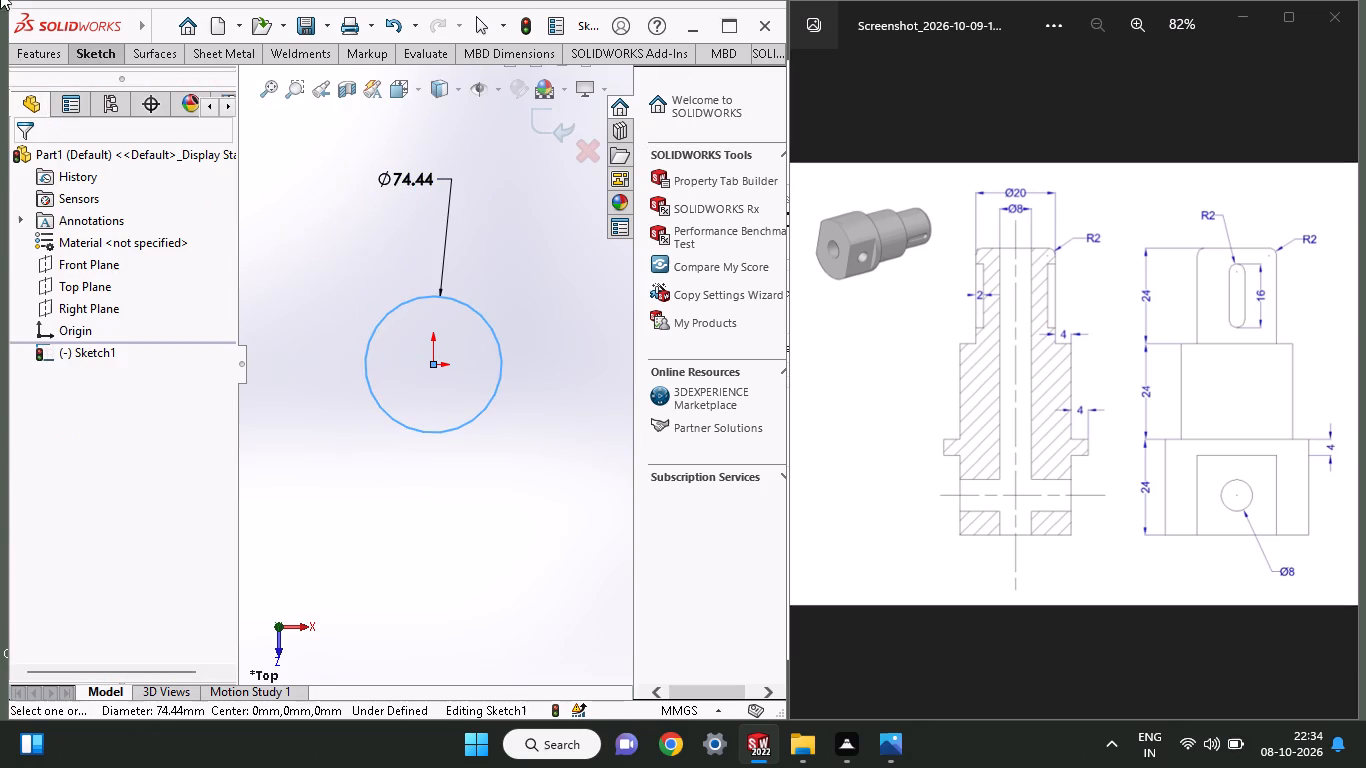
pyautogui.press('2')
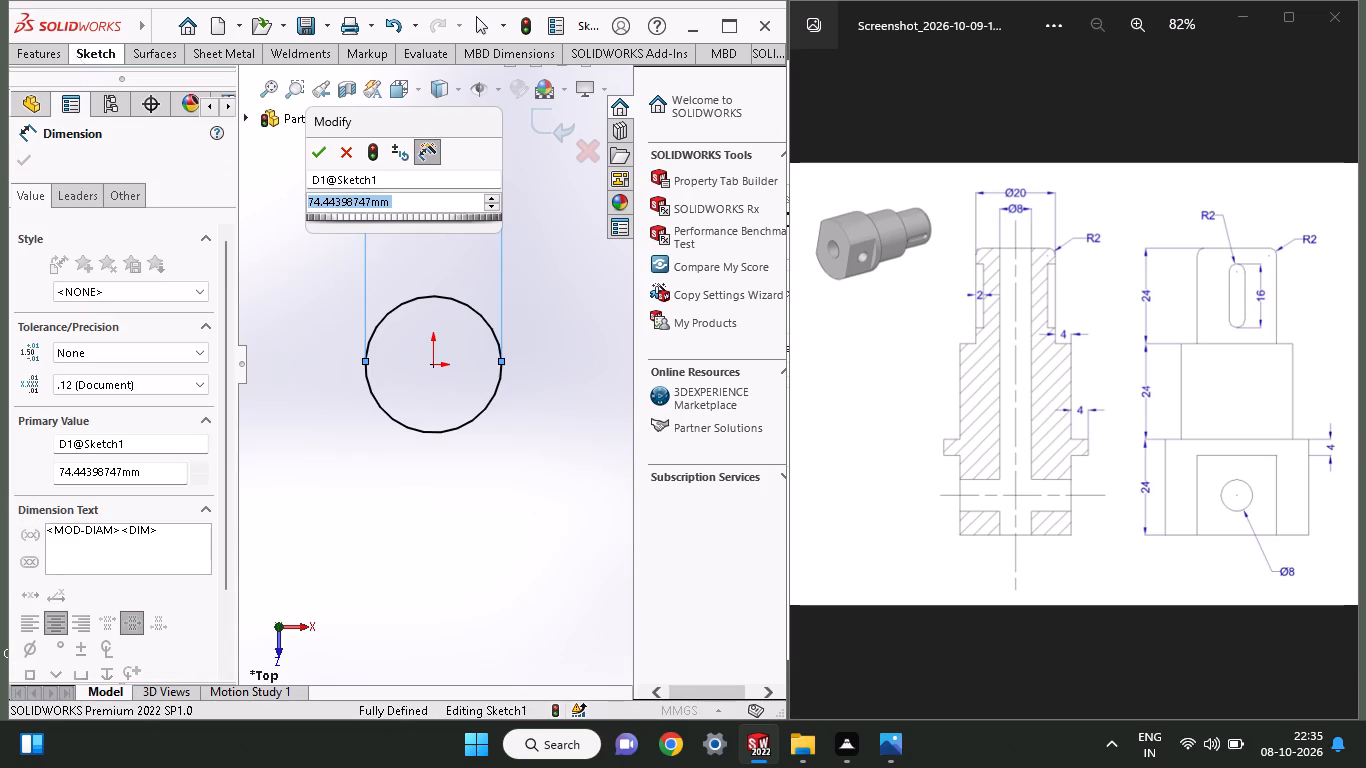
pyautogui.press('0')
pyautogui.press('Return')
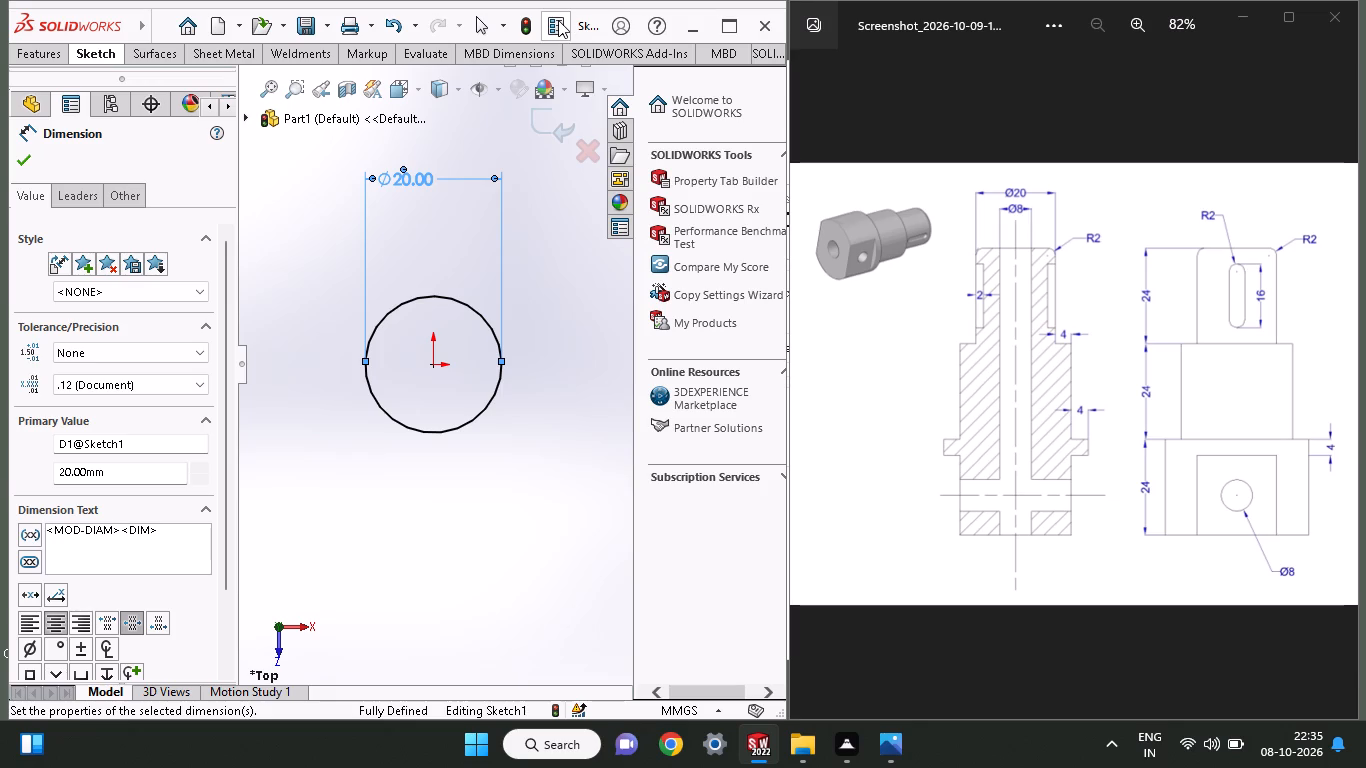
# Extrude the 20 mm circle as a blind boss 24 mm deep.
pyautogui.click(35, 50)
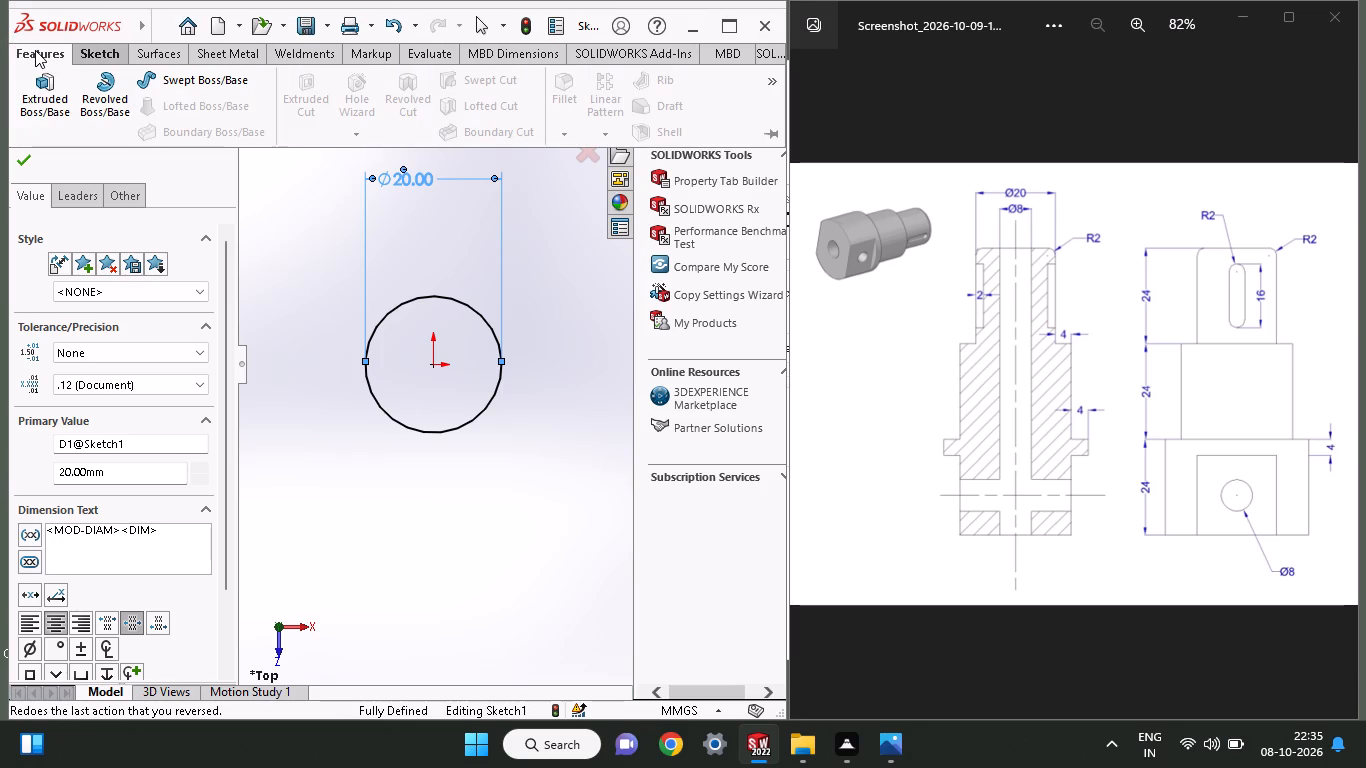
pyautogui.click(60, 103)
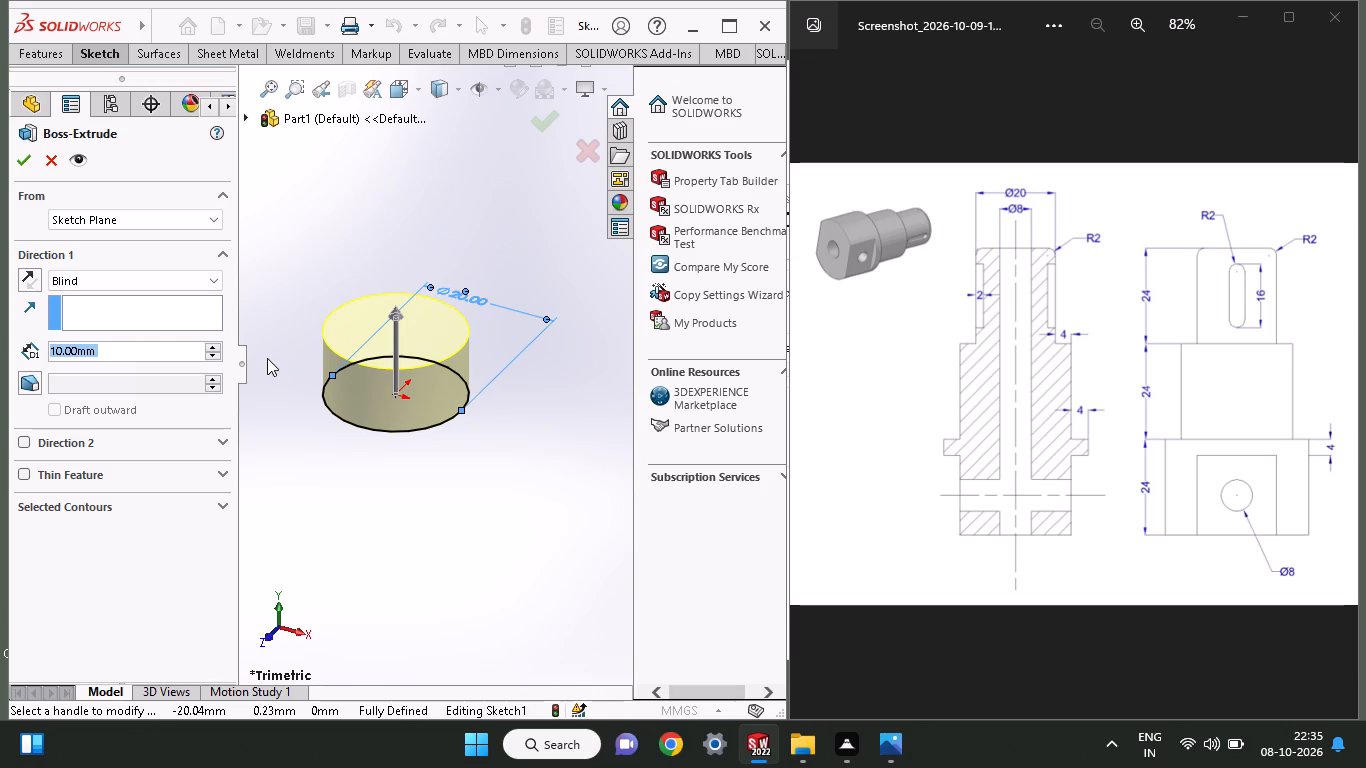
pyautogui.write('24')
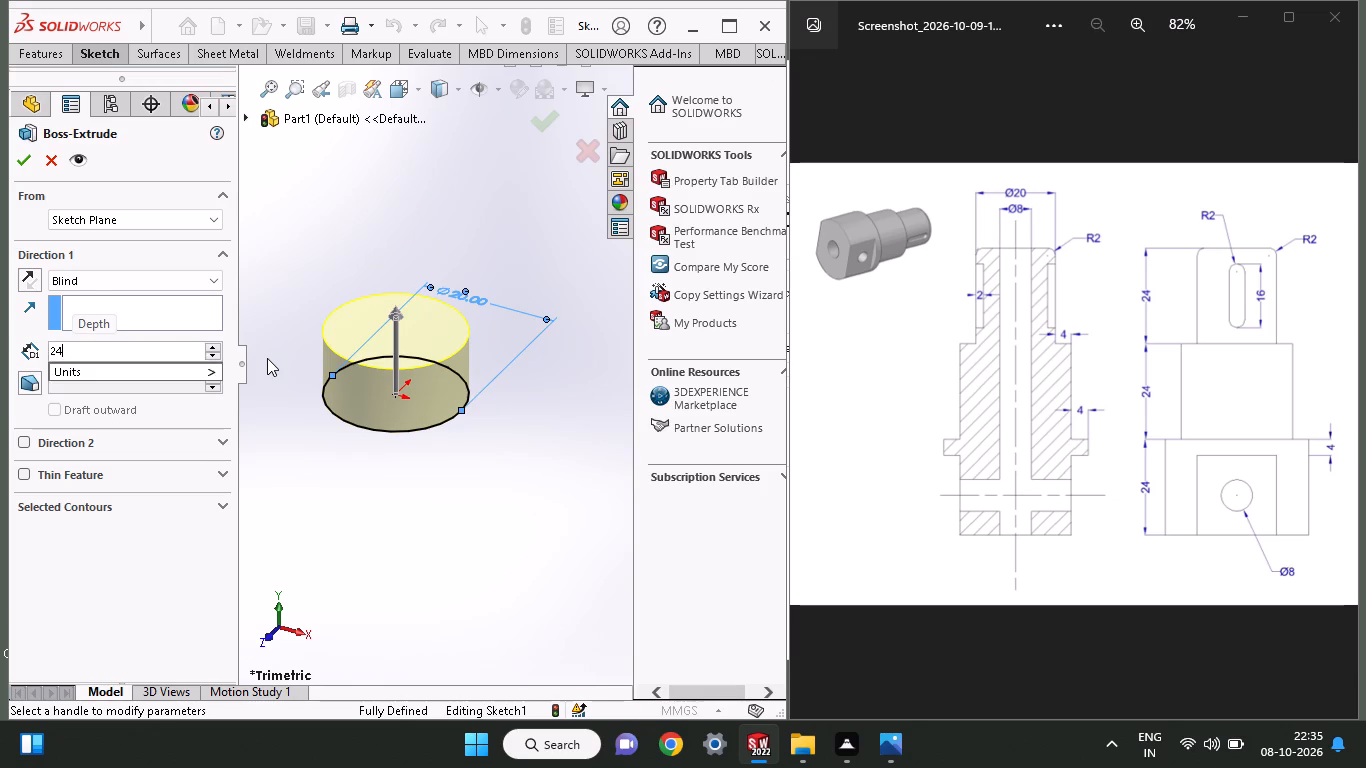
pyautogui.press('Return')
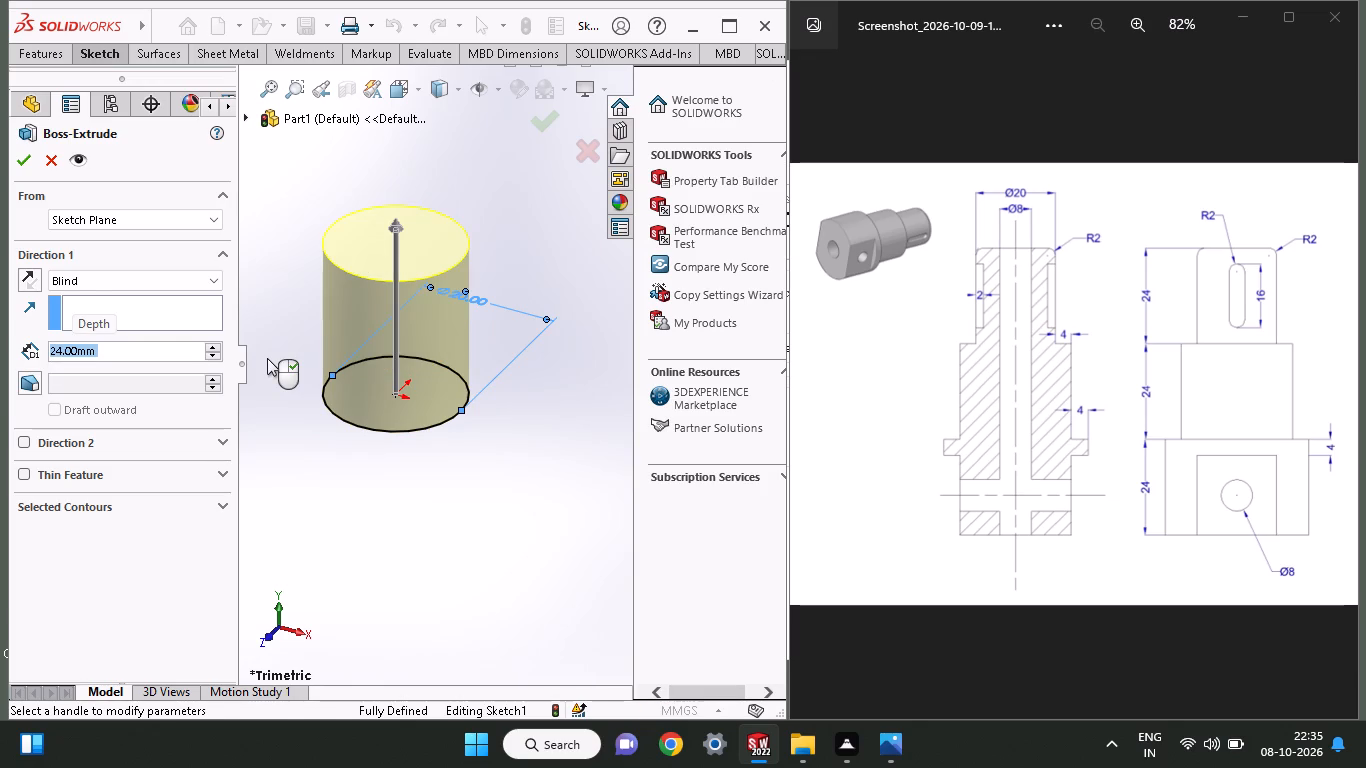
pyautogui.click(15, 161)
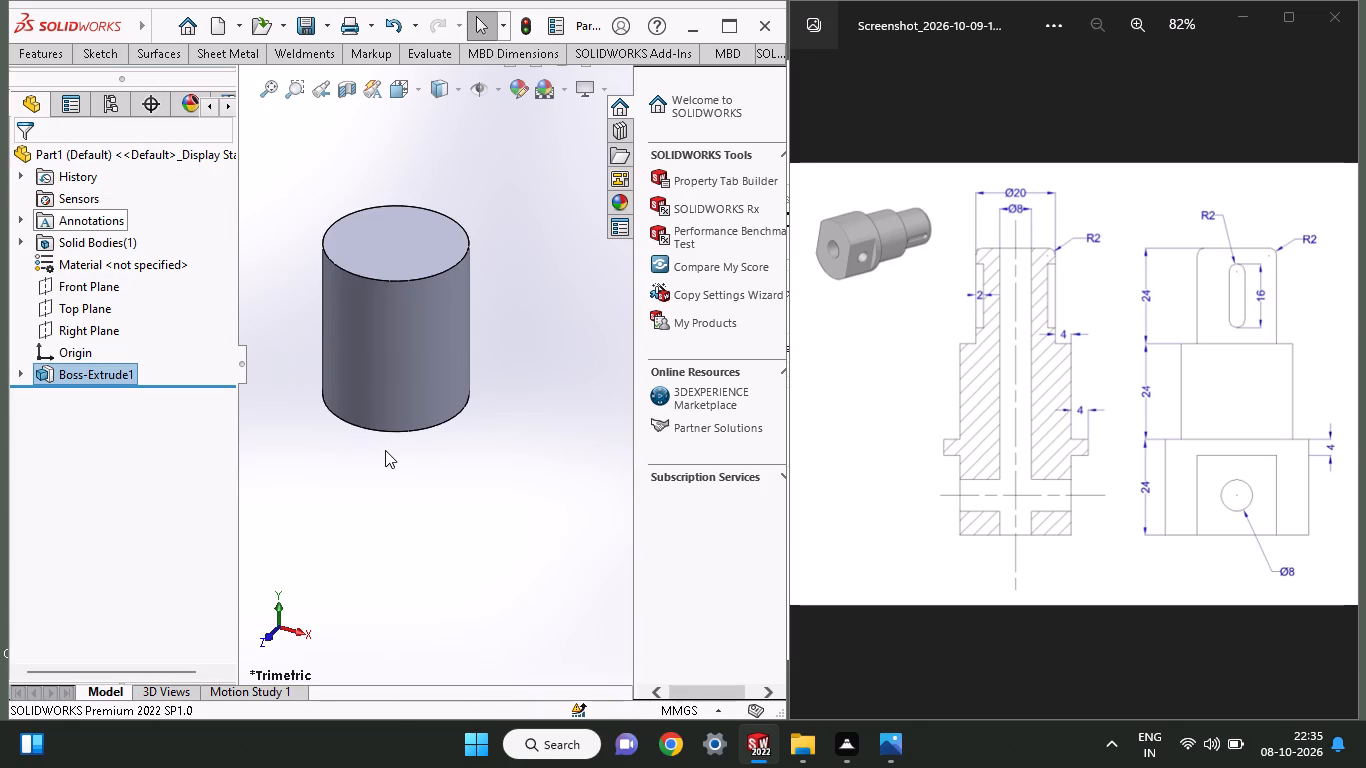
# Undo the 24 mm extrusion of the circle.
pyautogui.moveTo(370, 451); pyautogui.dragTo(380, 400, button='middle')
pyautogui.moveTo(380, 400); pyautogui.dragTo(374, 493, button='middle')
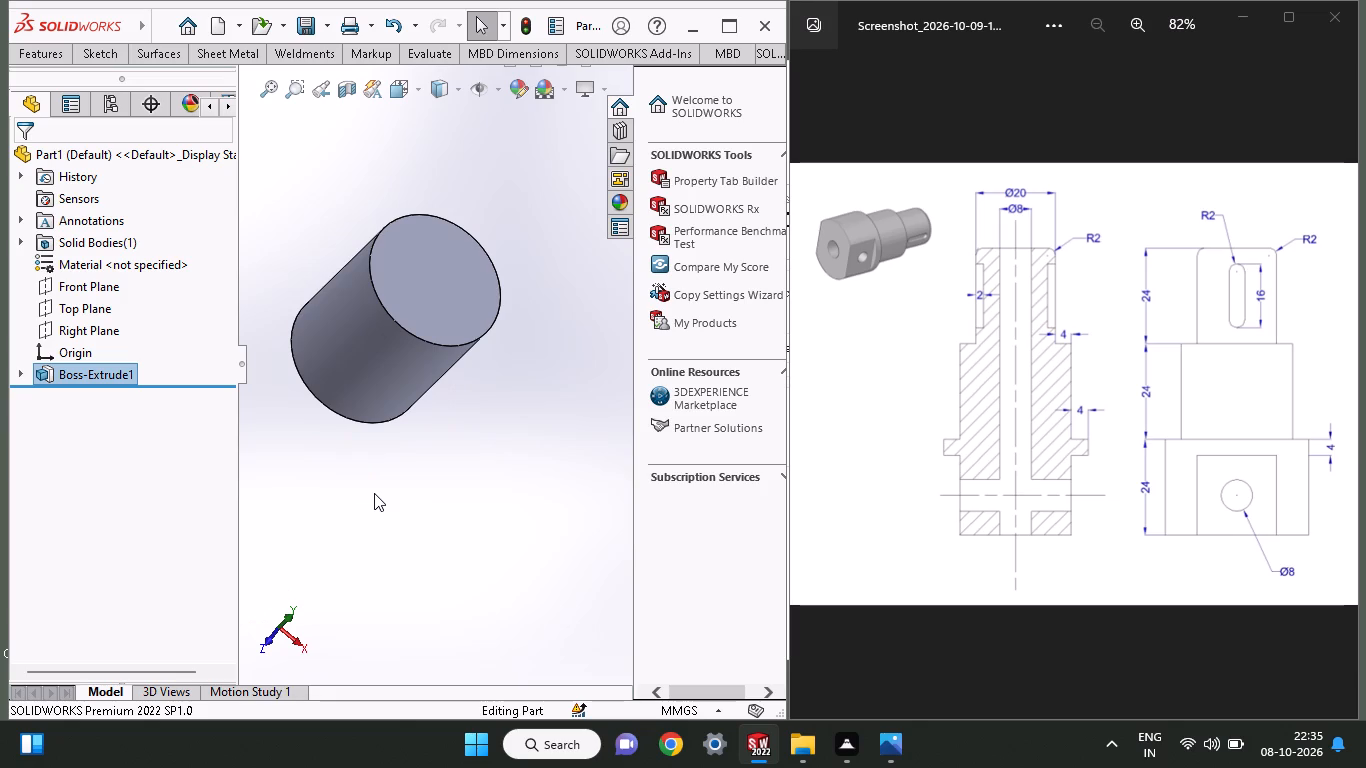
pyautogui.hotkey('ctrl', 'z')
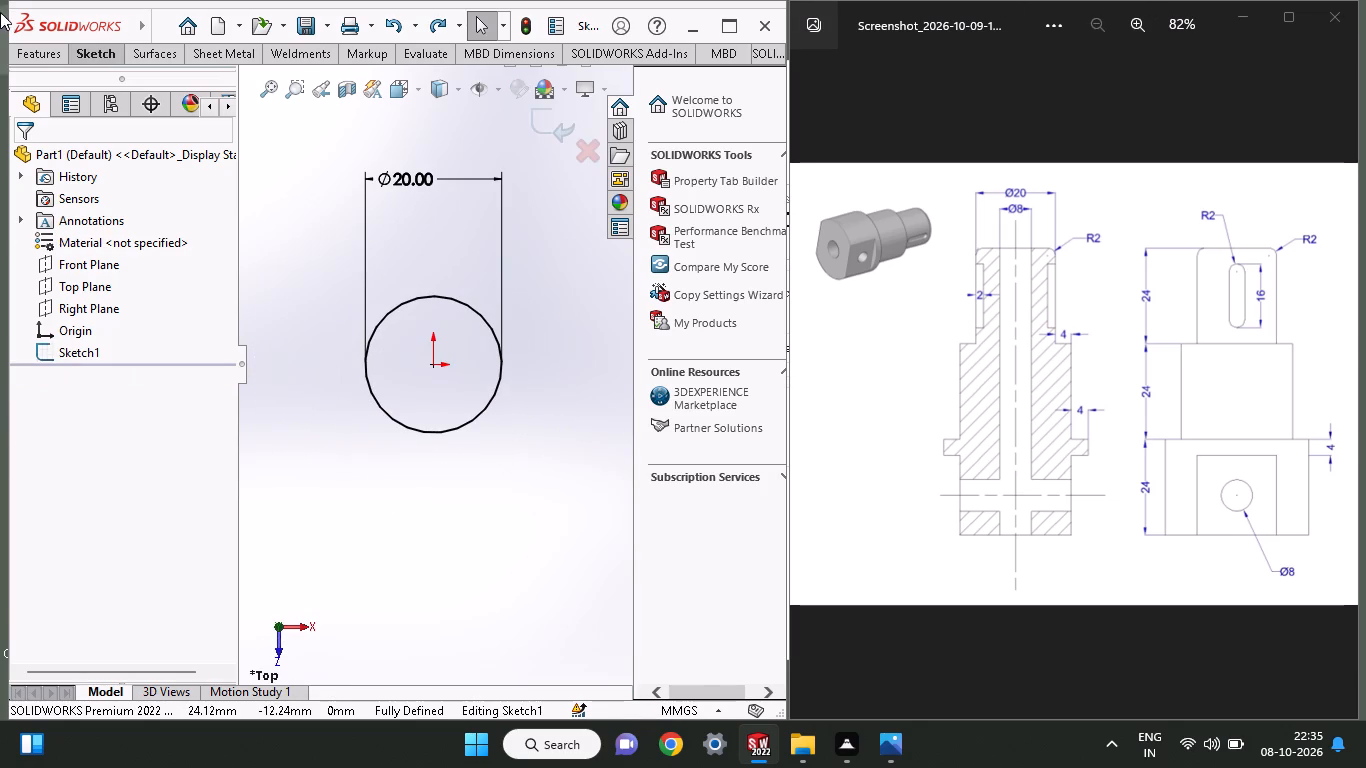
# Extrude the 20 mm circle as a blind boss with a depth of 24/3, giving 8 mm.
pyautogui.click(41, 60)
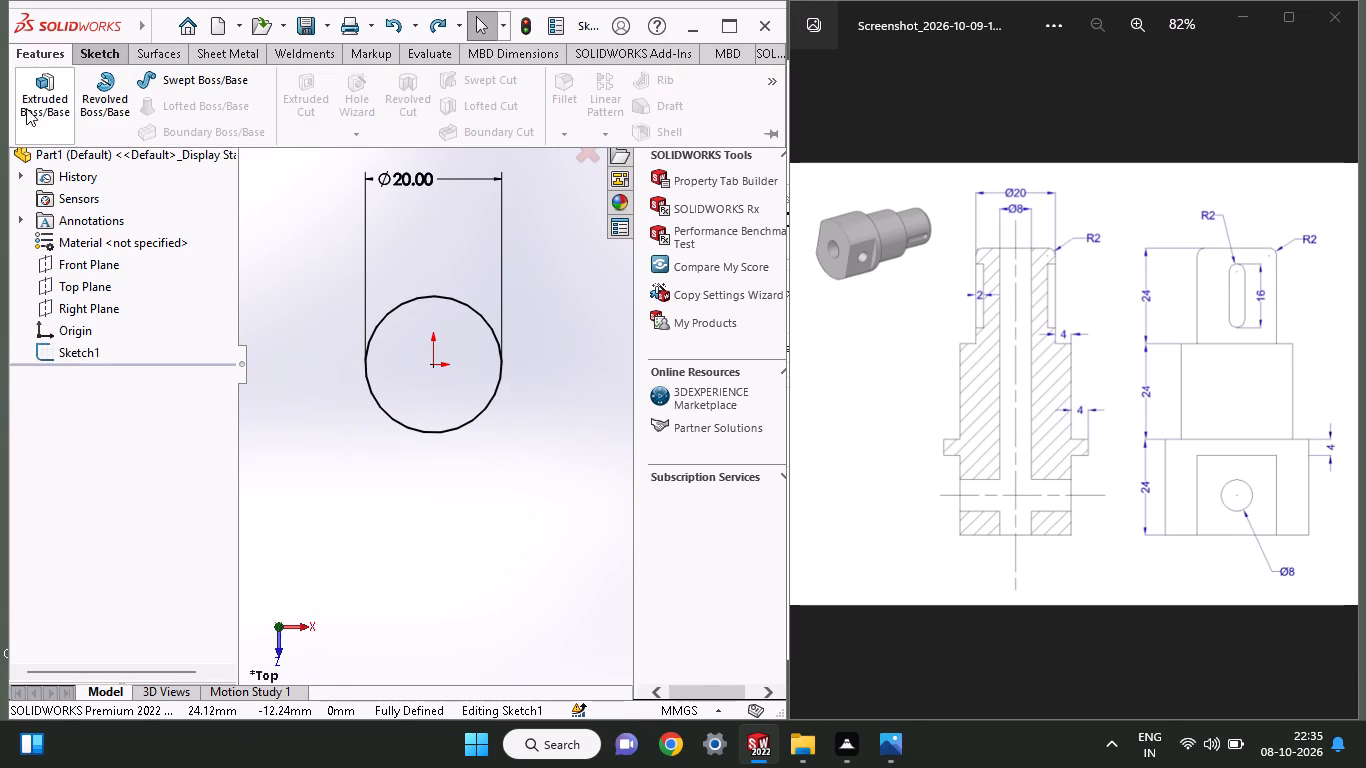
pyautogui.click(69, 125)
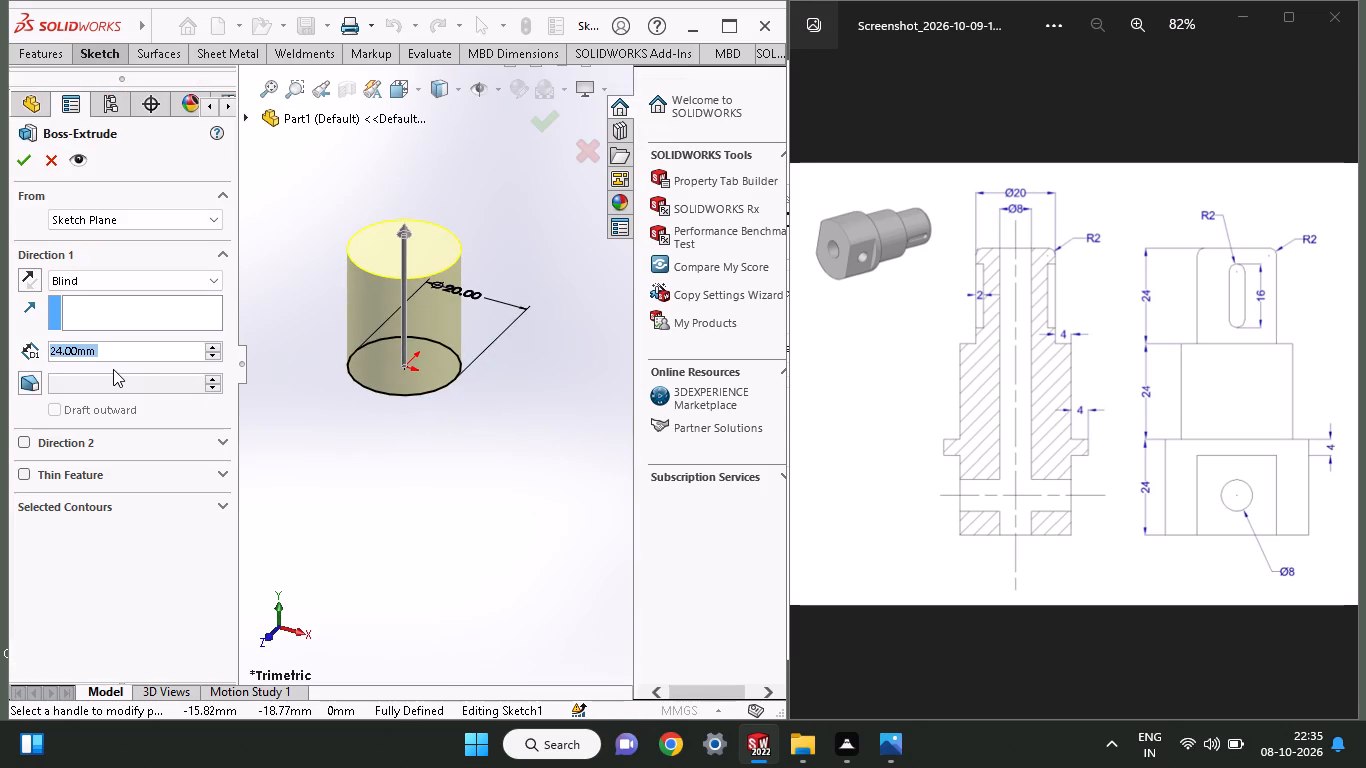
pyautogui.moveTo(118, 353); pyautogui.dragTo(30, 367)
pyautogui.write('24/')
pyautogui.press('3')
pyautogui.press('Return')
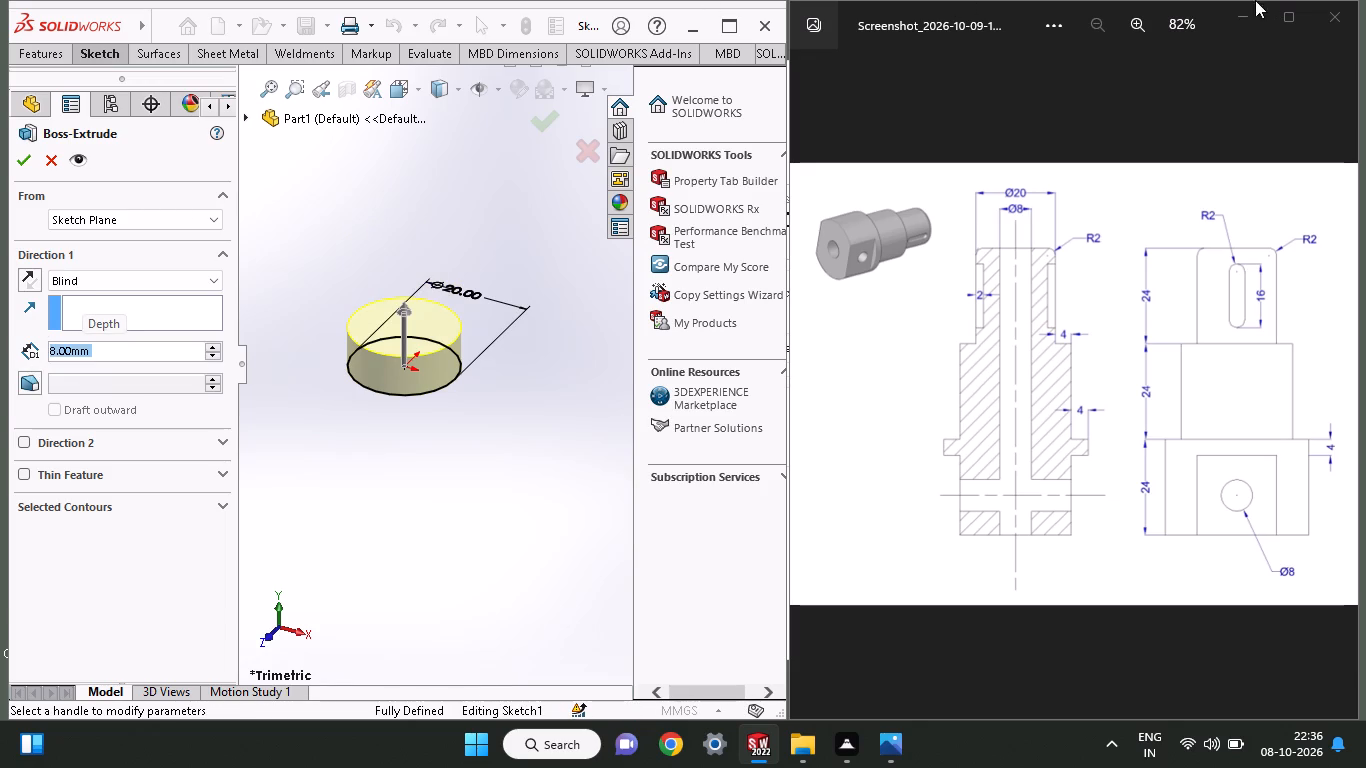
pyautogui.click(23, 159)
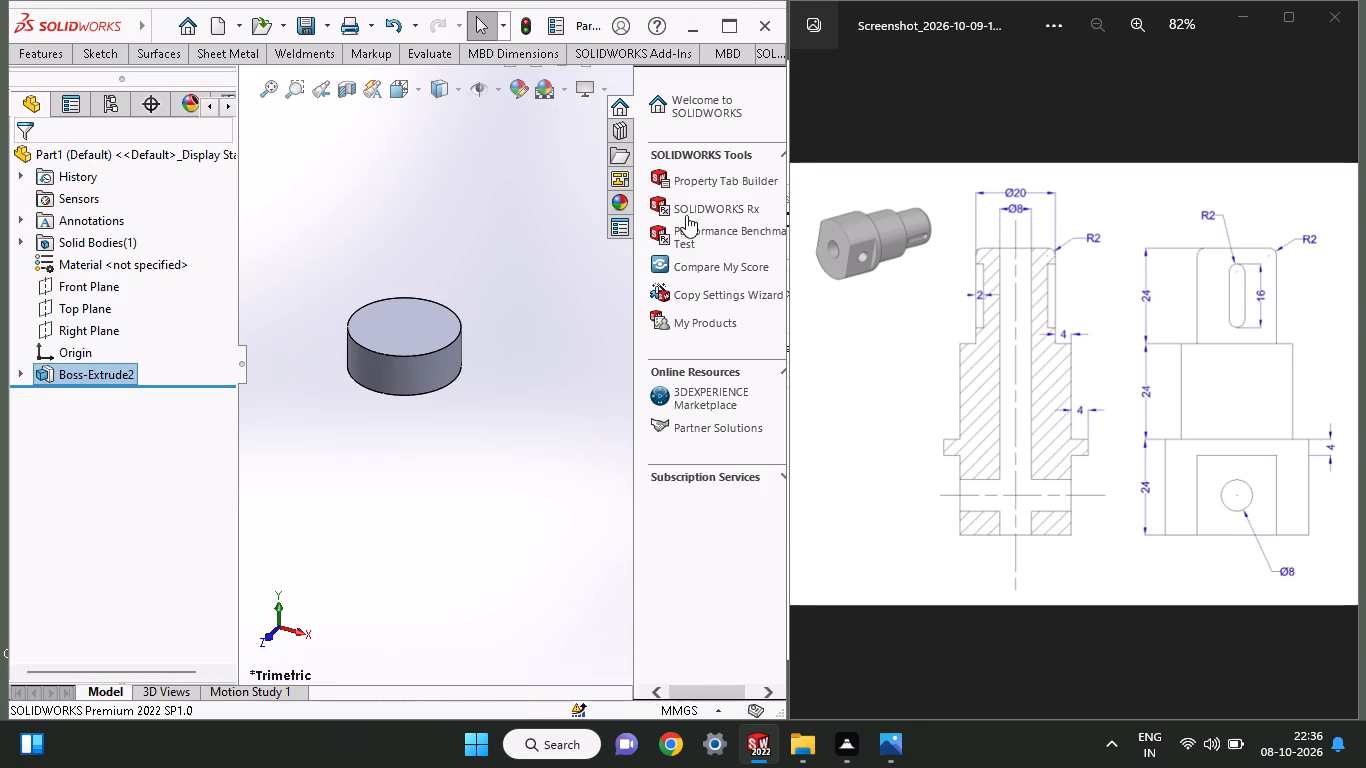
# Sketch a 10 mm radius circle on the cylinder's top face, centred on the origin and reaching the face's edge.
pyautogui.click(395, 321)
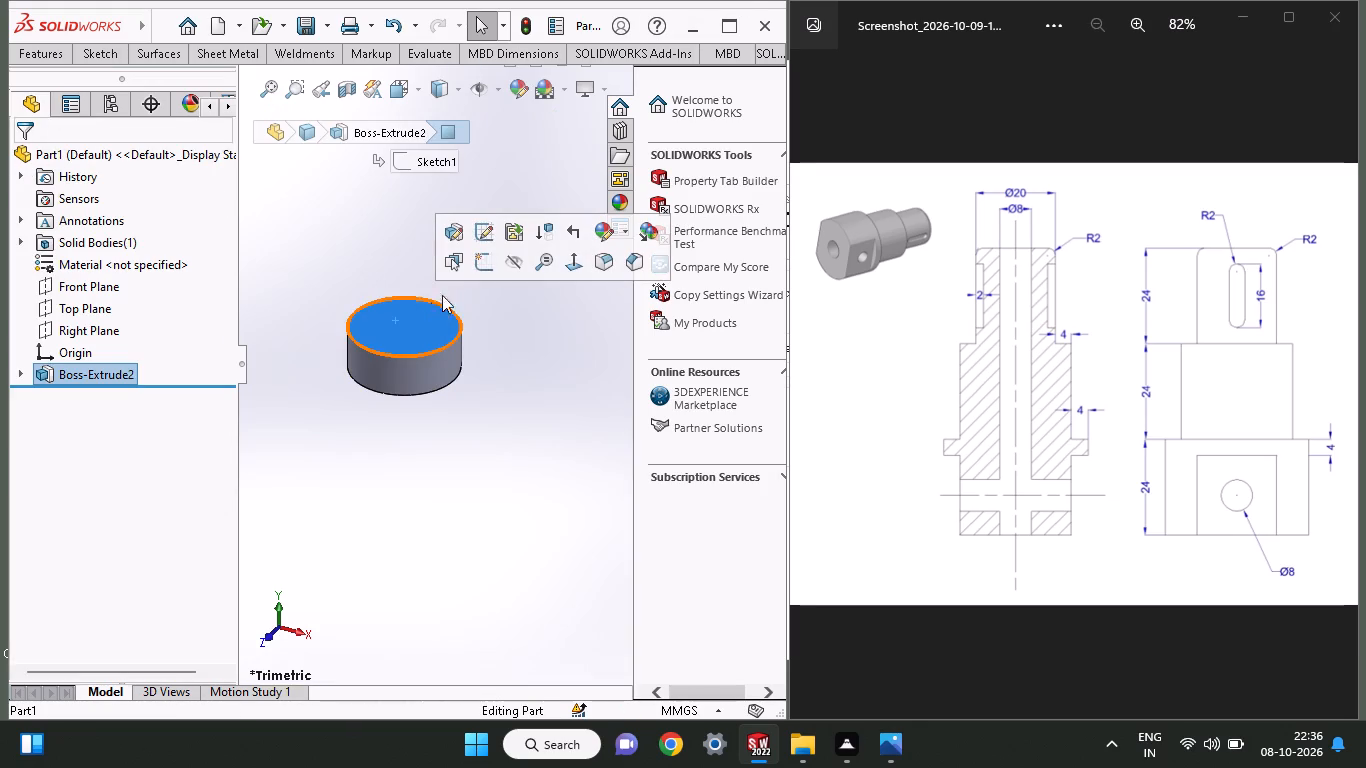
pyautogui.click(480, 261)
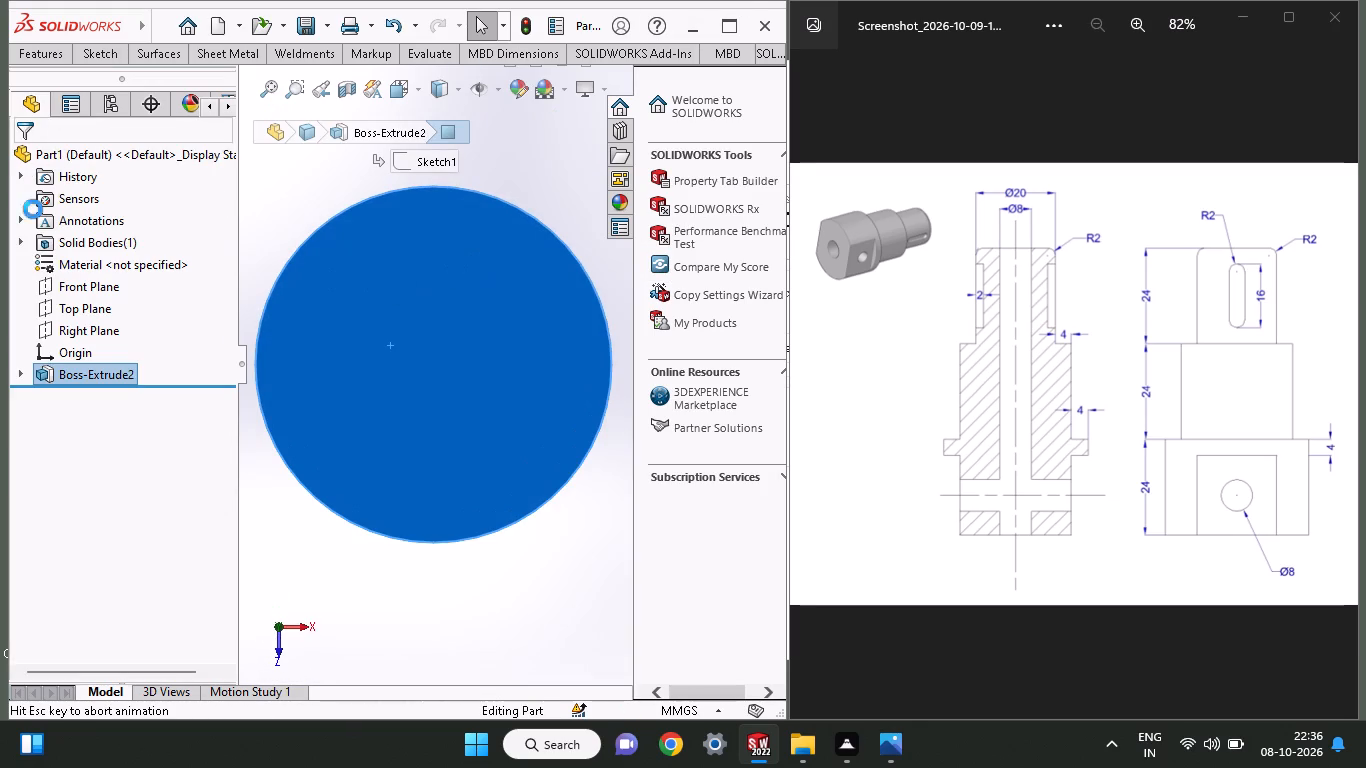
pyautogui.click(117, 48)
pyautogui.click(139, 130)
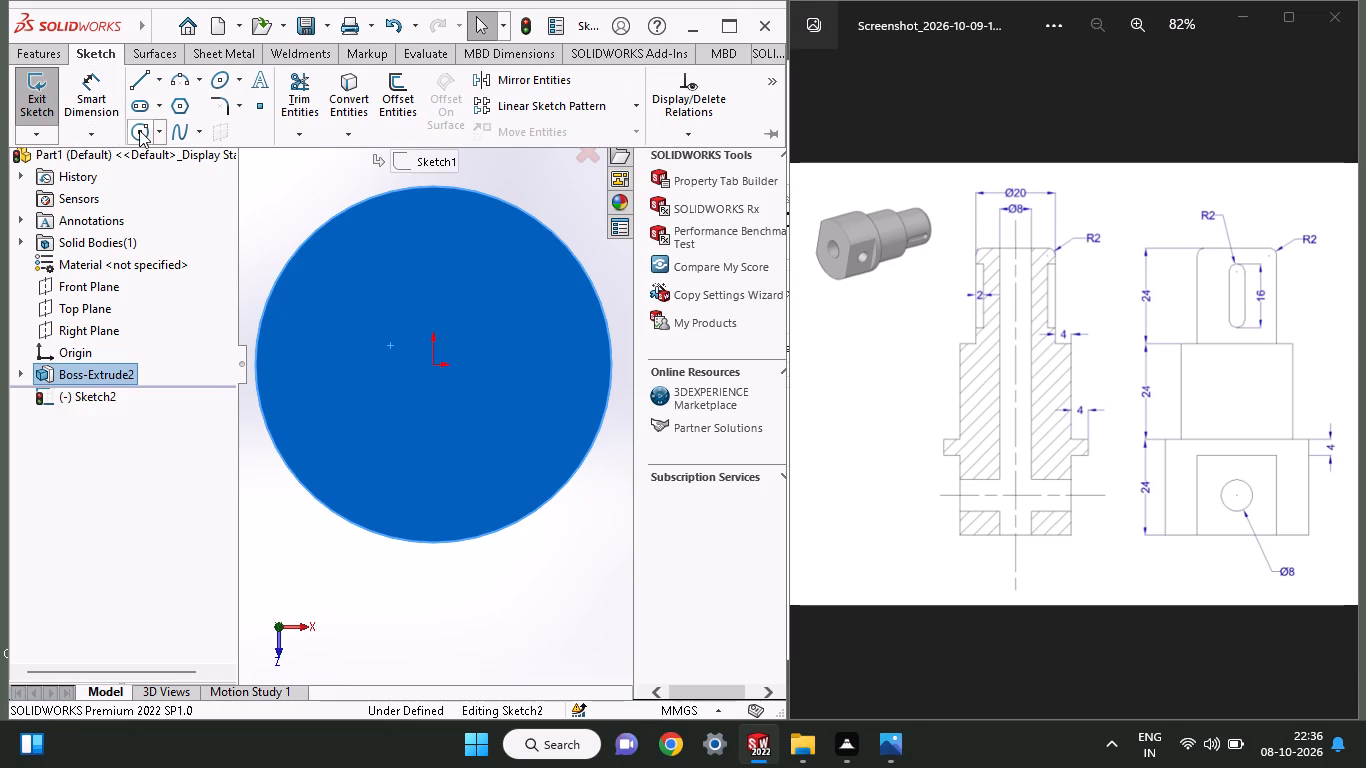
pyautogui.click(437, 364)
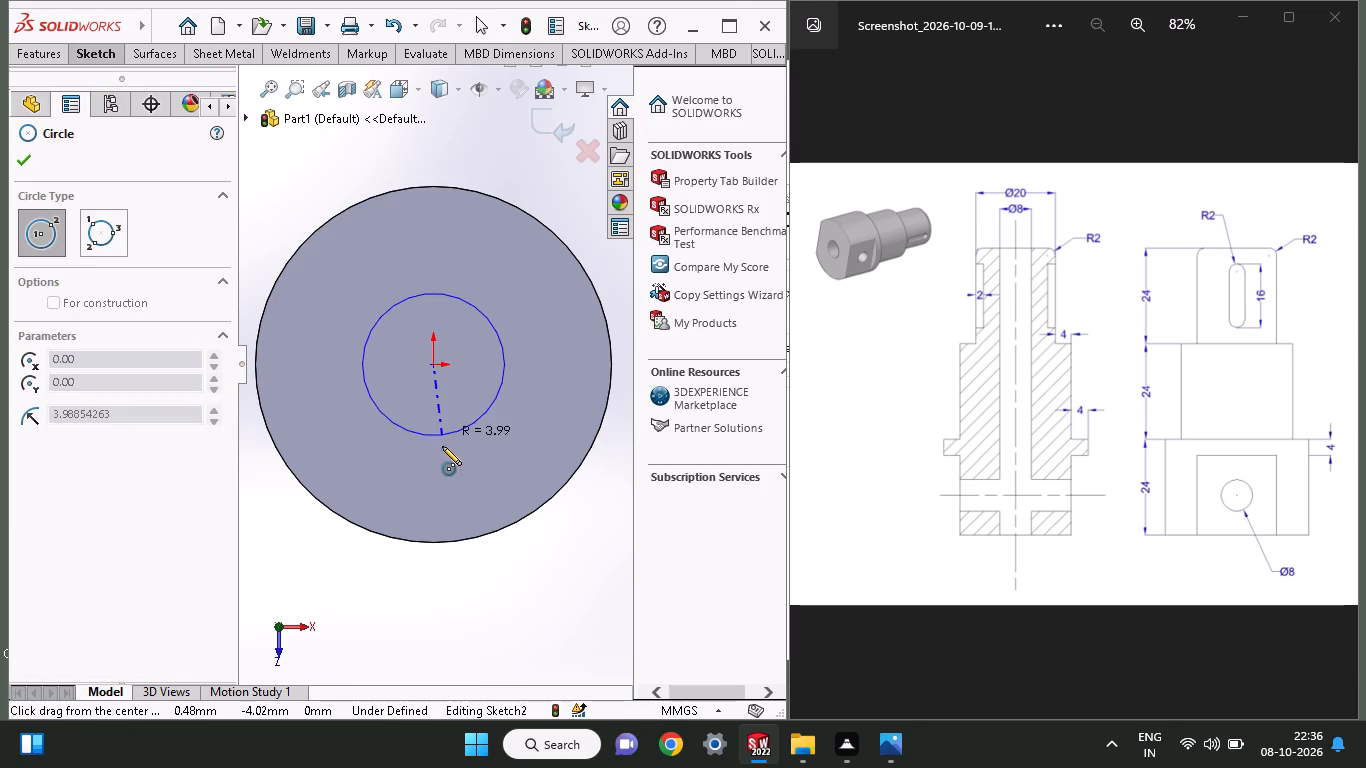
pyautogui.click(427, 545)
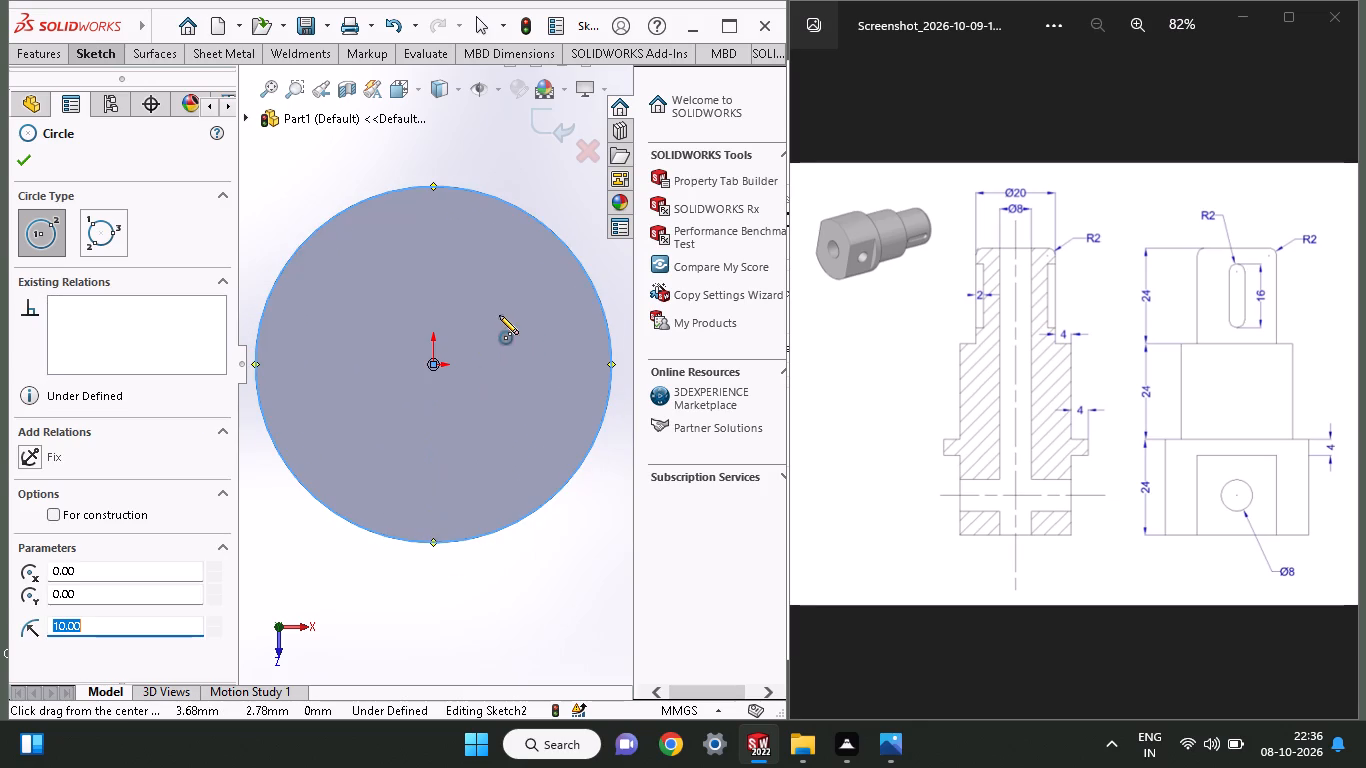
# Extrude the new circle upward as a blind boss 8 mm deep, merged with the existing cylinder.
pyautogui.click(33, 51)
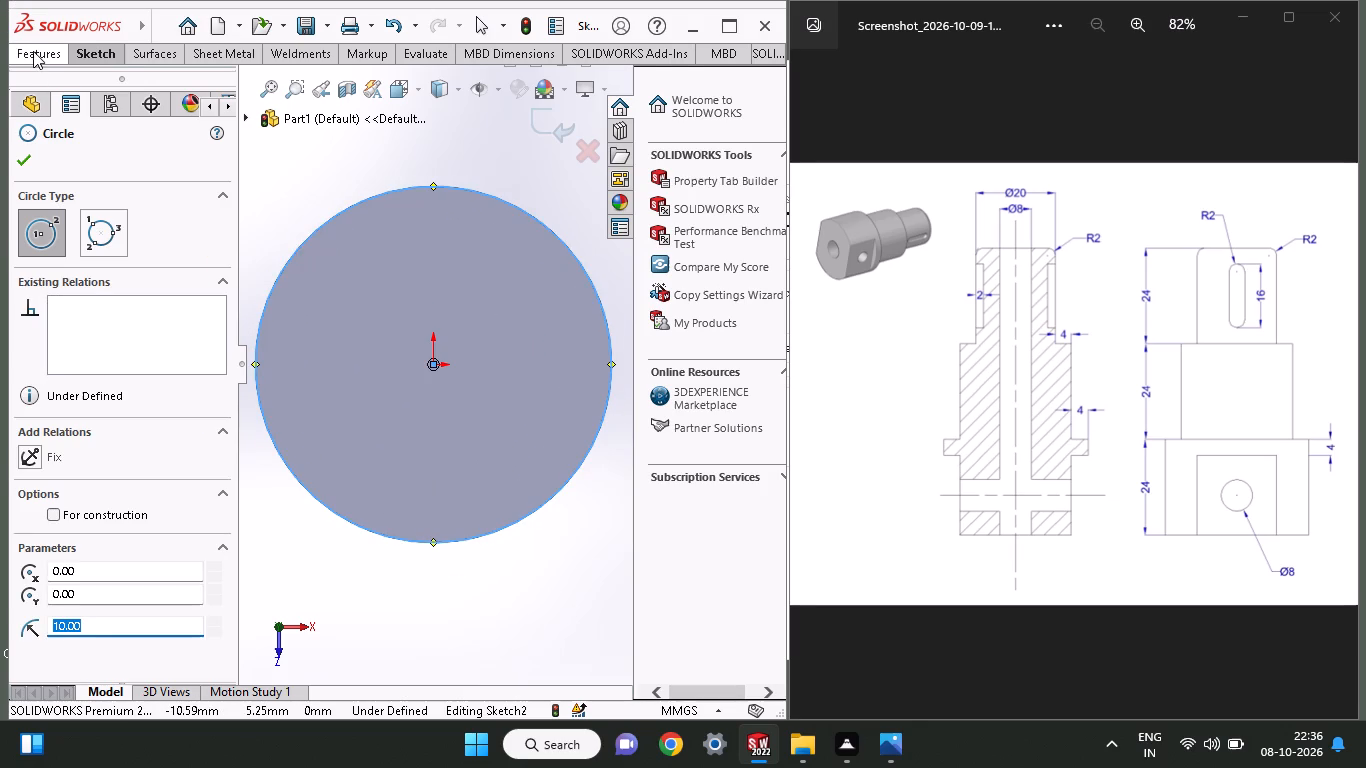
pyautogui.moveTo(28, 106); pyautogui.dragTo(18, 106)
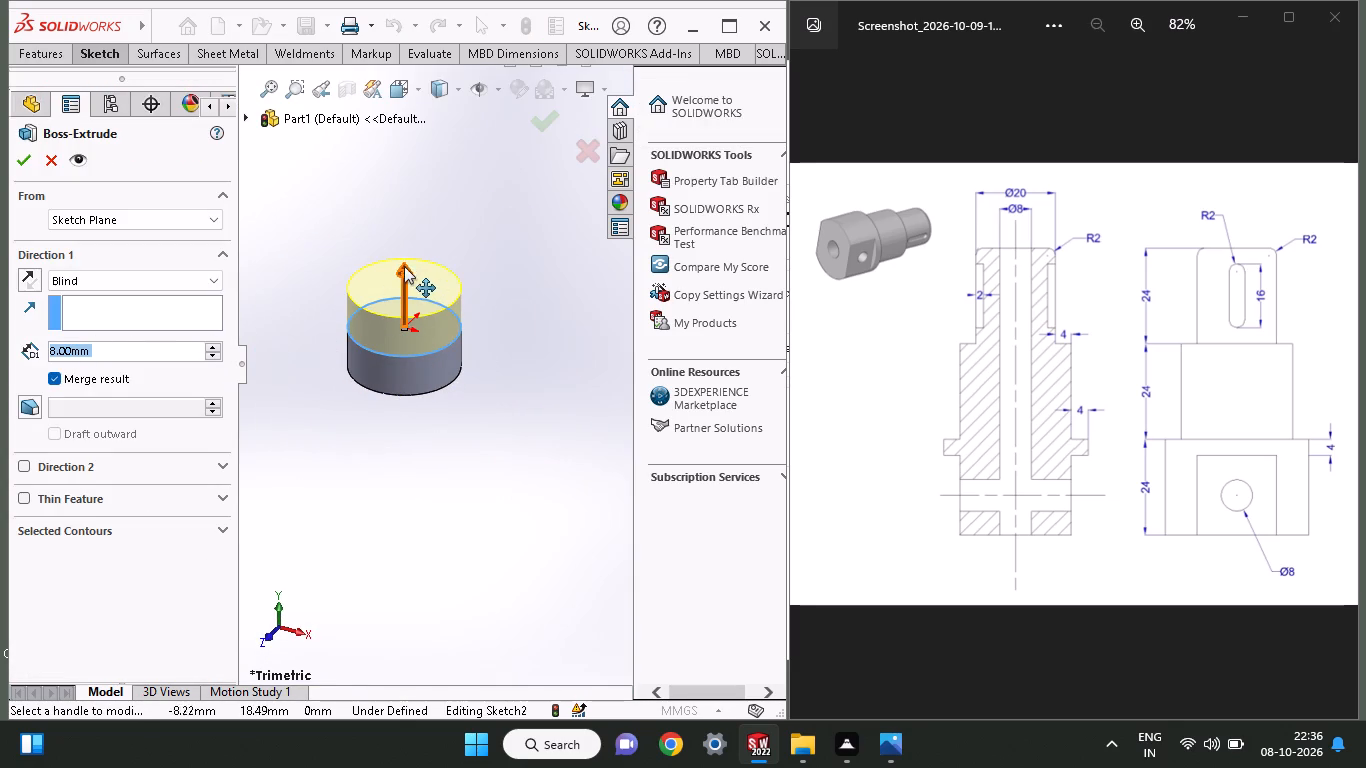
pyautogui.moveTo(403, 265); pyautogui.dragTo(408, 211)
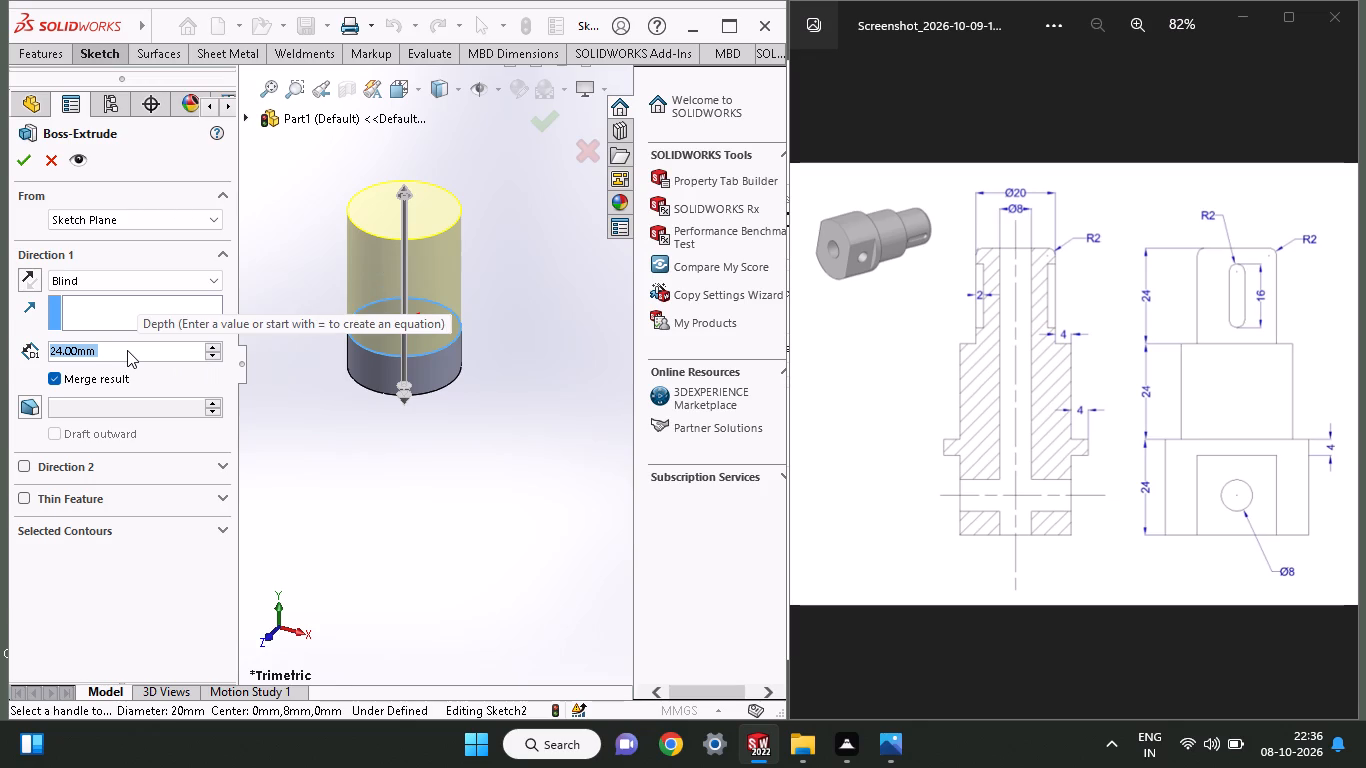
pyautogui.press('8')
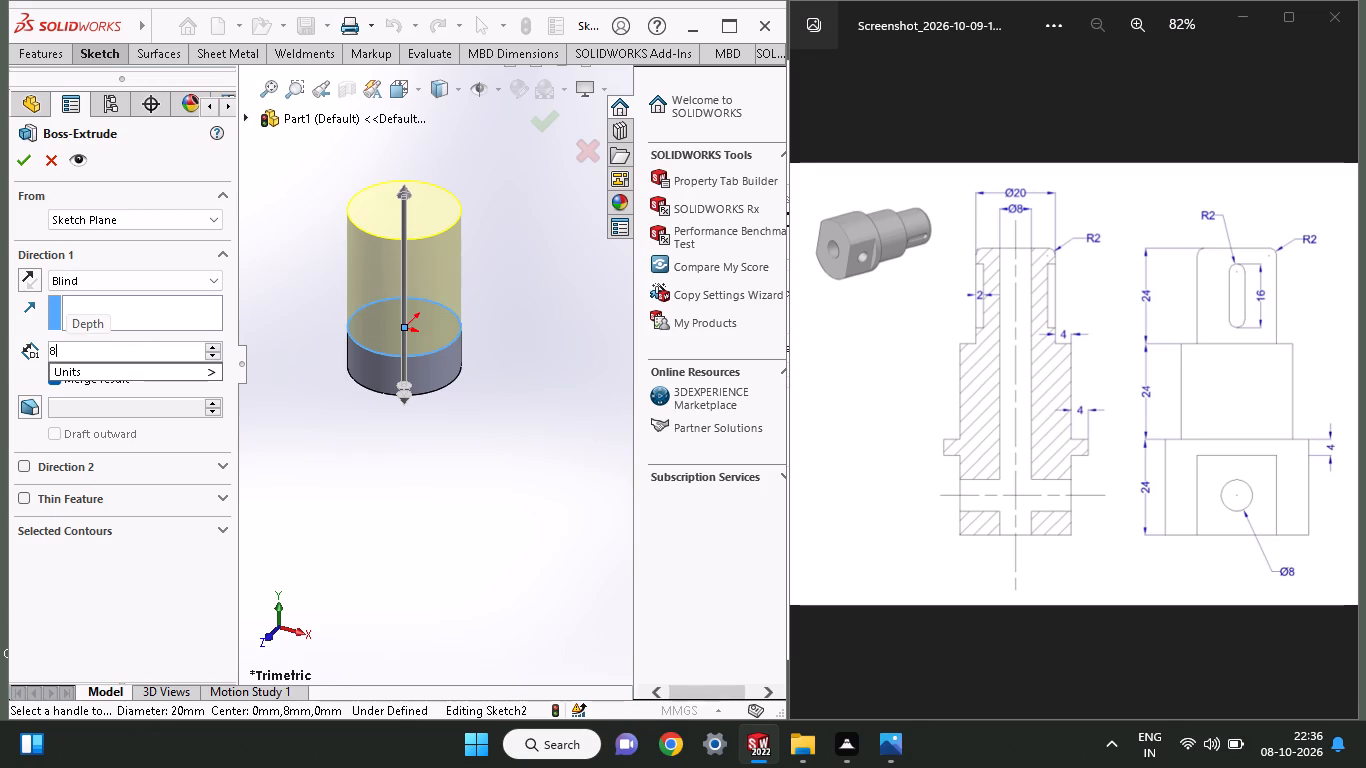
pyautogui.press('Return')
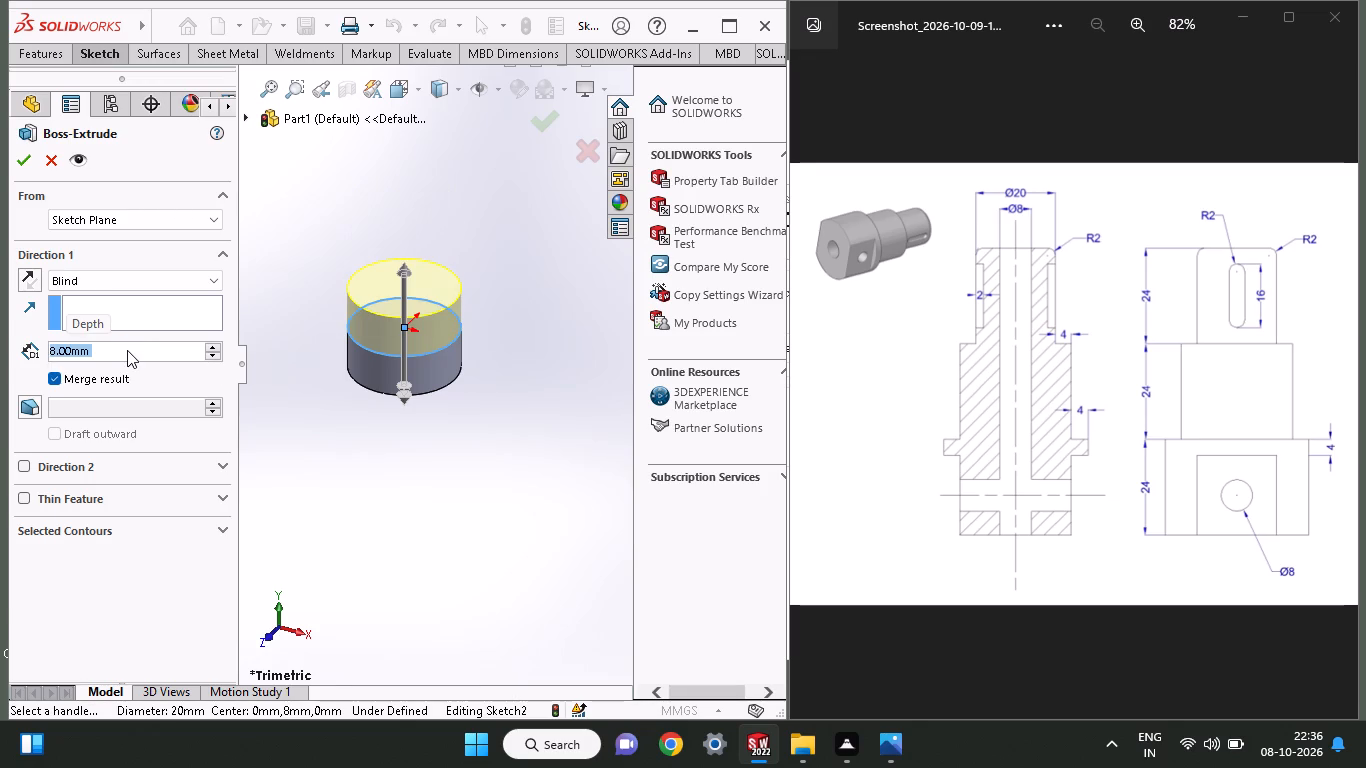
pyautogui.click(34, 158)
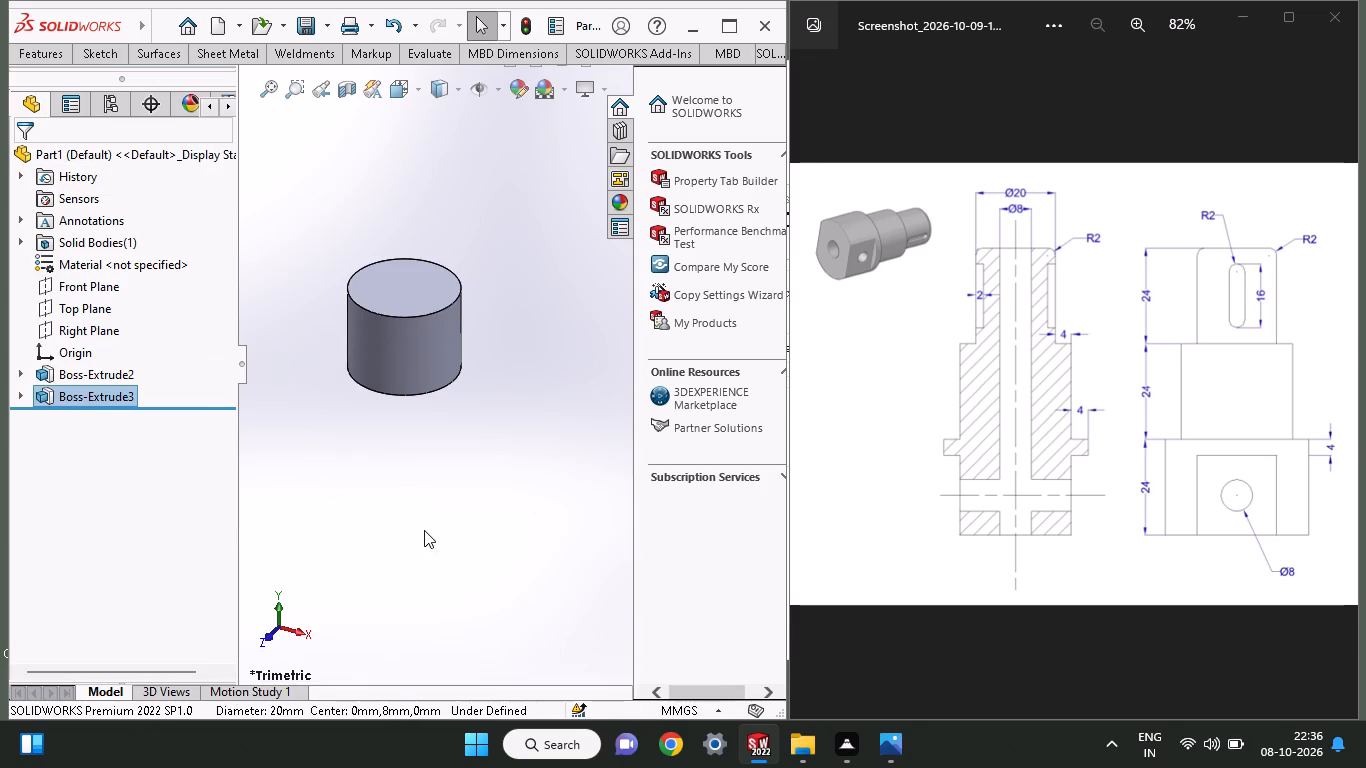
# Sketch a 10 mm radius circle on the cylinder's top face, centred on the origin and reaching the face's edge.
pyautogui.moveTo(457, 478); pyautogui.dragTo(454, 504, button='middle')
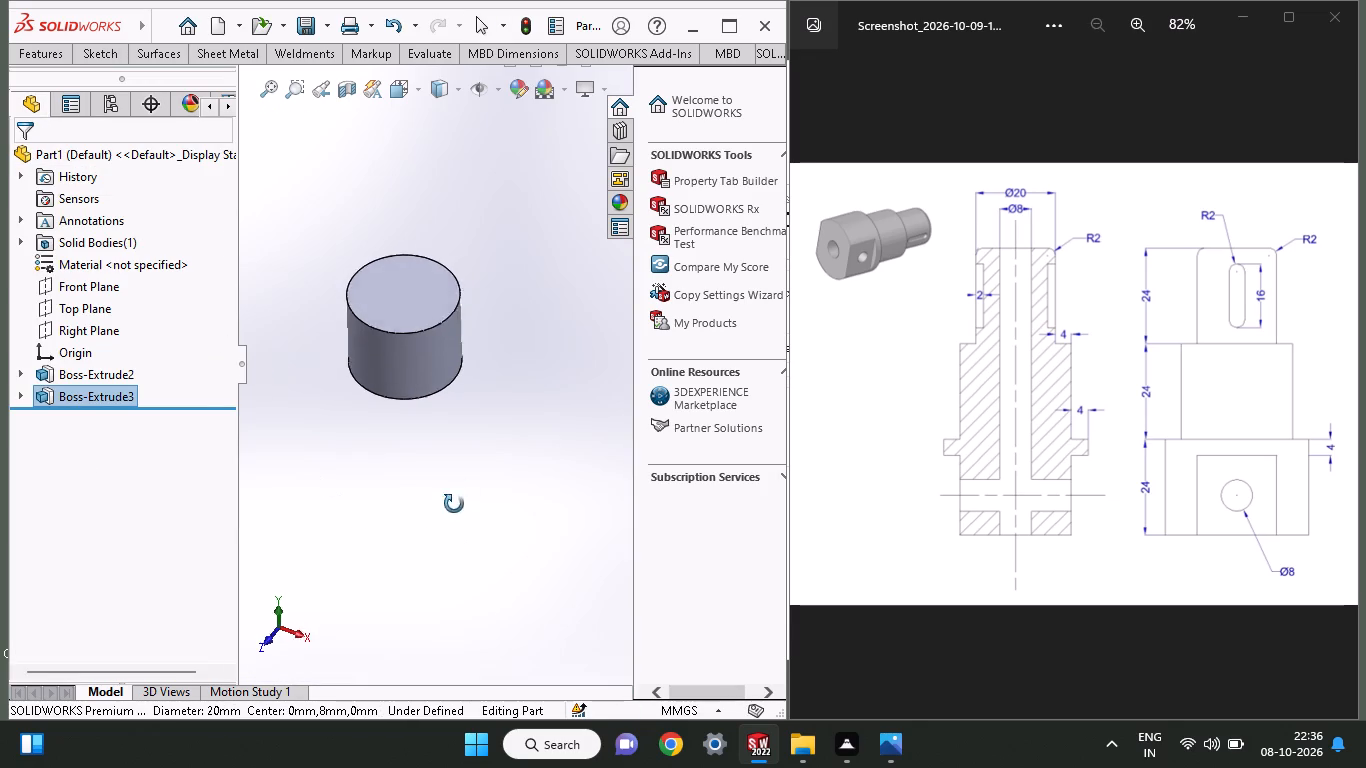
pyautogui.moveTo(454, 504); pyautogui.dragTo(457, 504, button='middle')
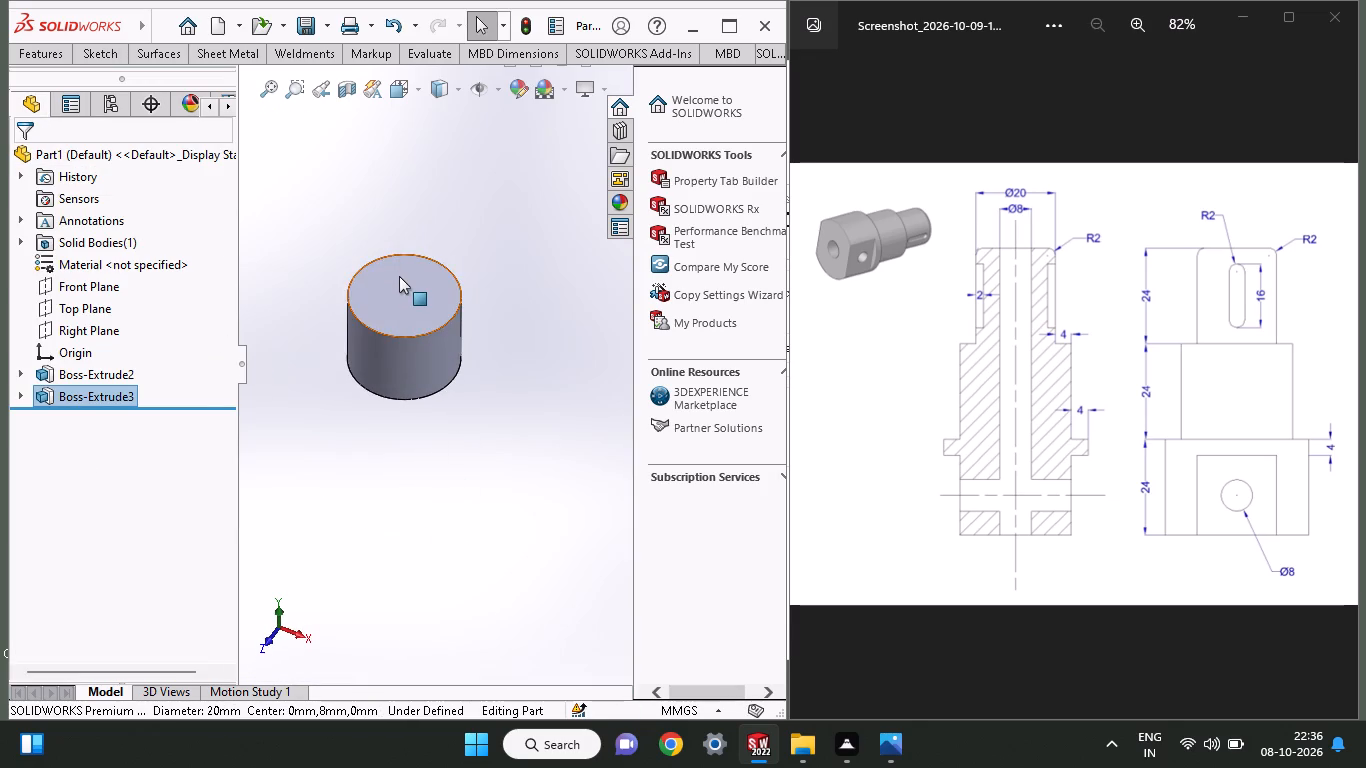
pyautogui.click(399, 276)
pyautogui.click(476, 227)
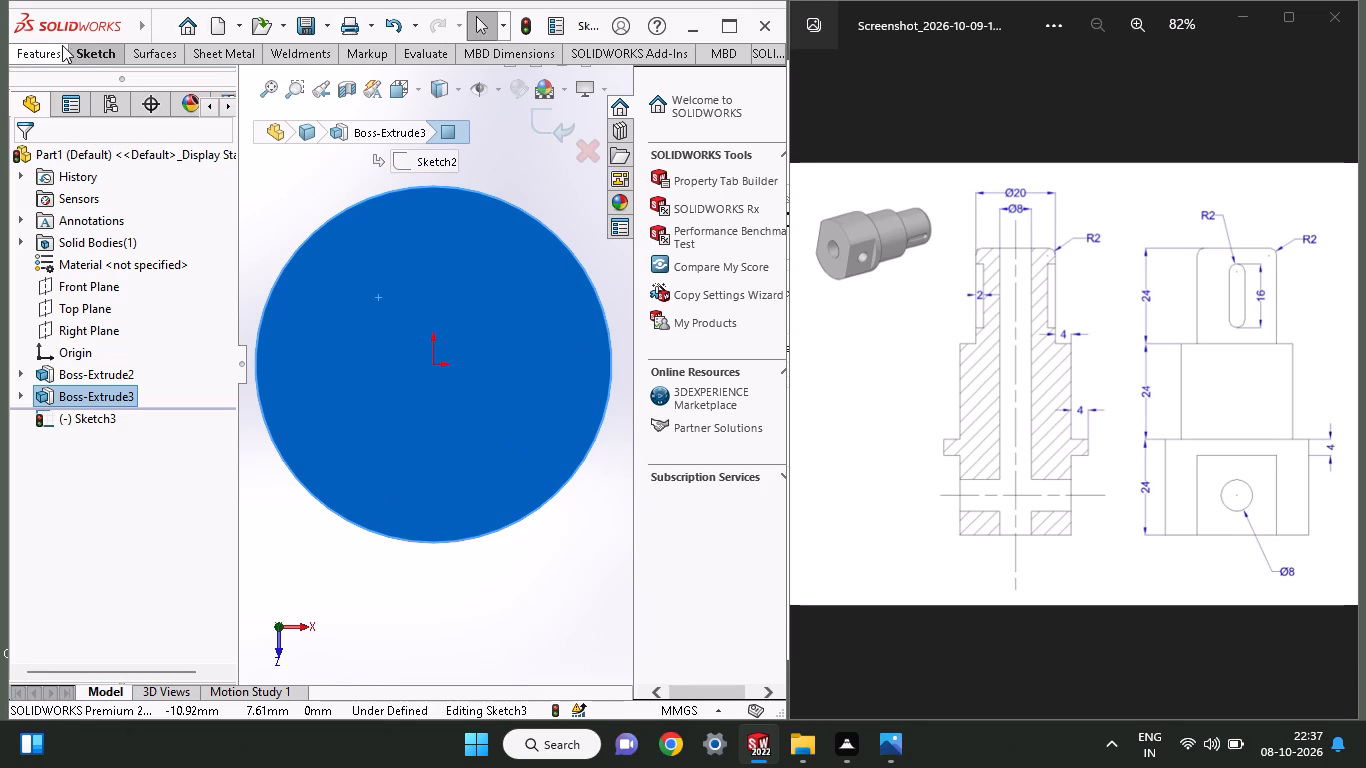
pyautogui.click(84, 62)
pyautogui.click(143, 134)
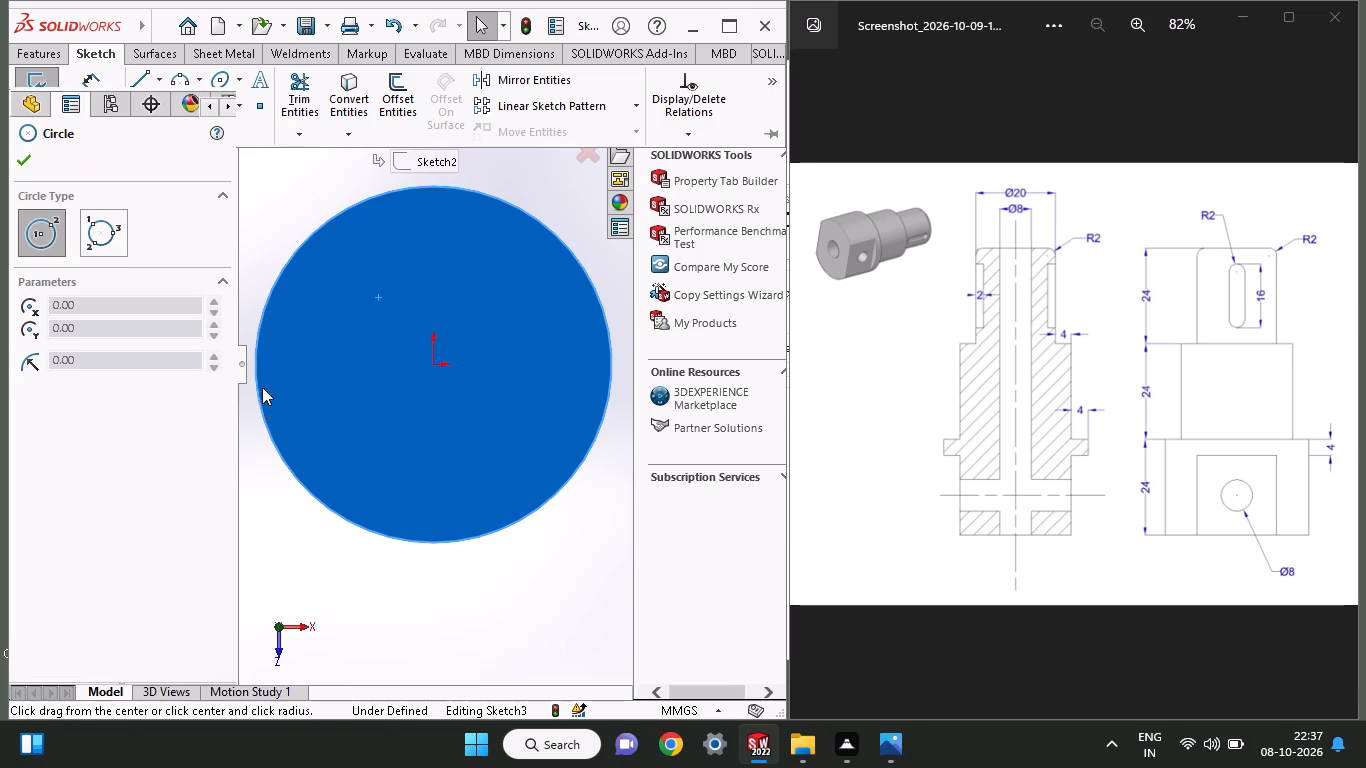
pyautogui.click(429, 366)
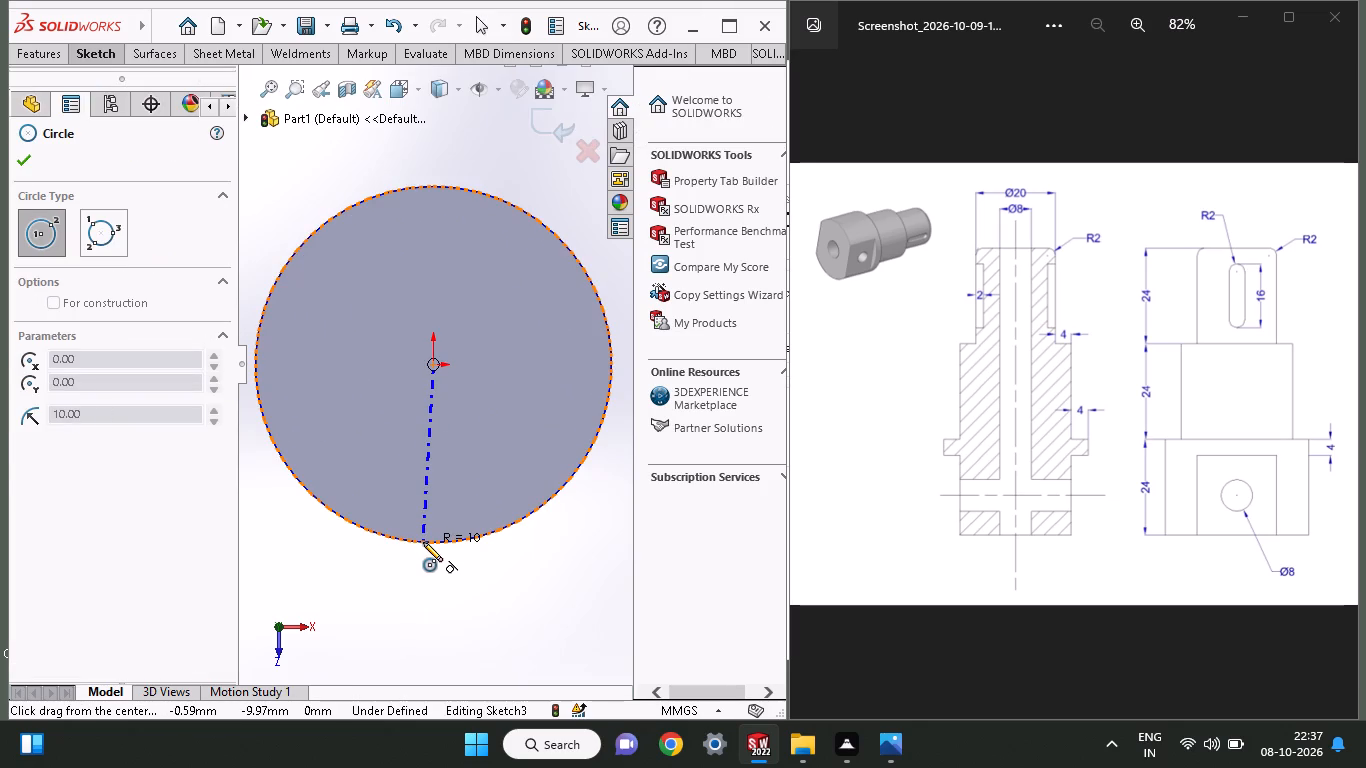
pyautogui.click(423, 542)
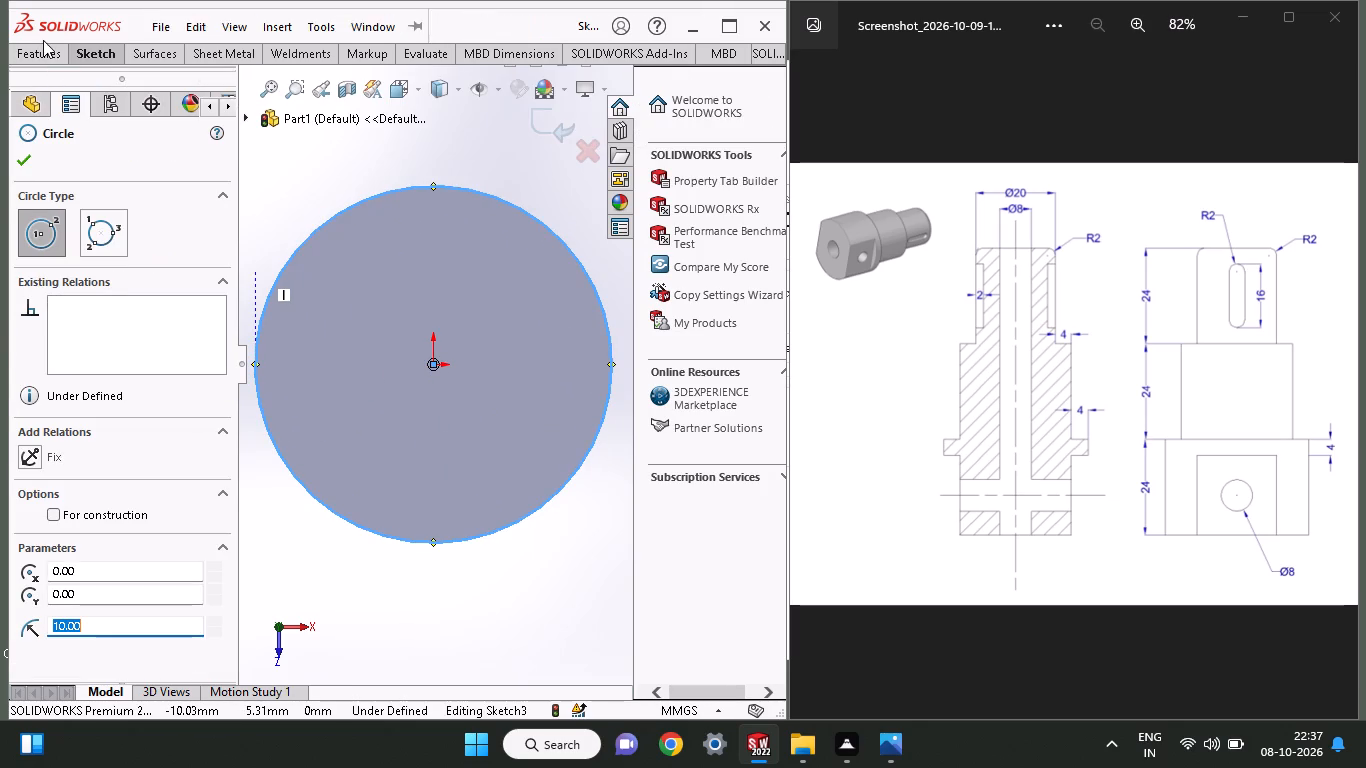
# Extrude the new circle upward as a blind boss 8 mm deep, merged with the existing cylinder.
pyautogui.click(43, 55)
pyautogui.click(43, 79)
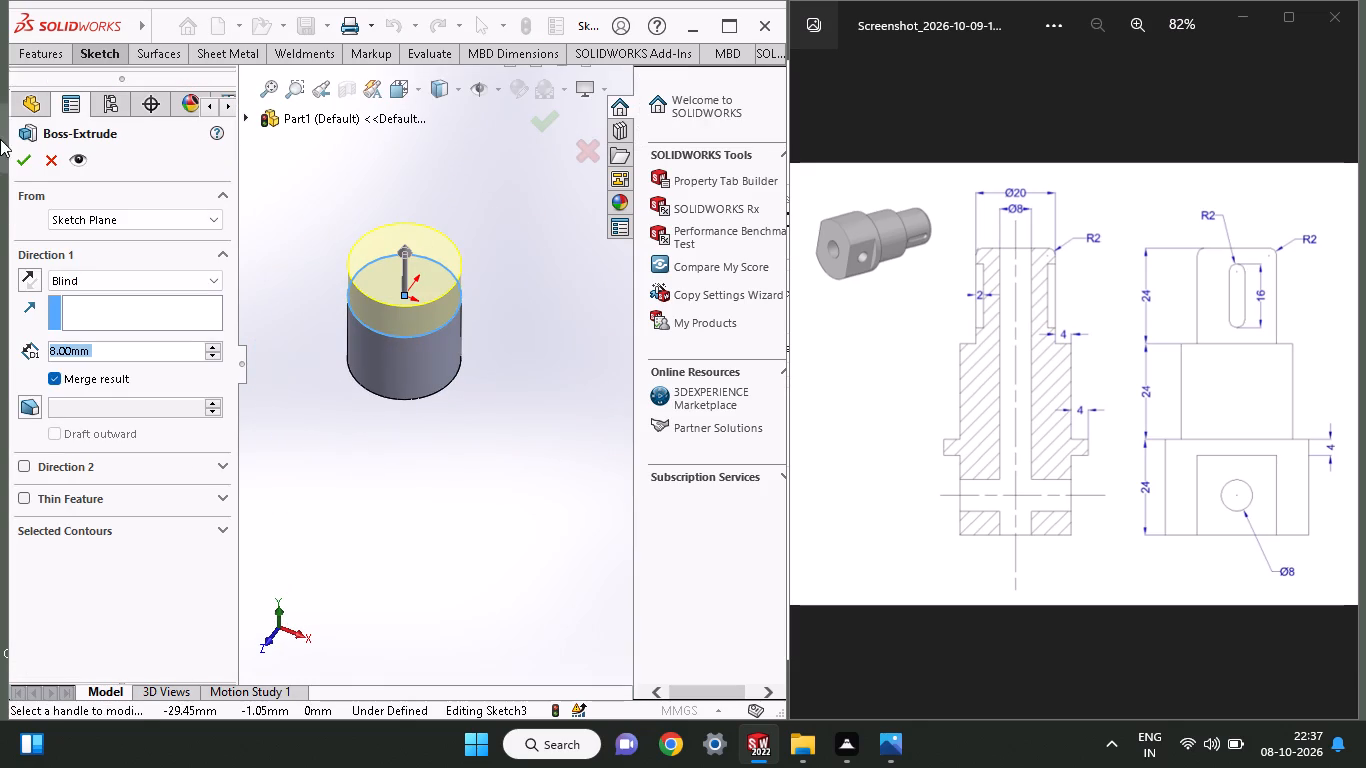
pyautogui.click(21, 171)
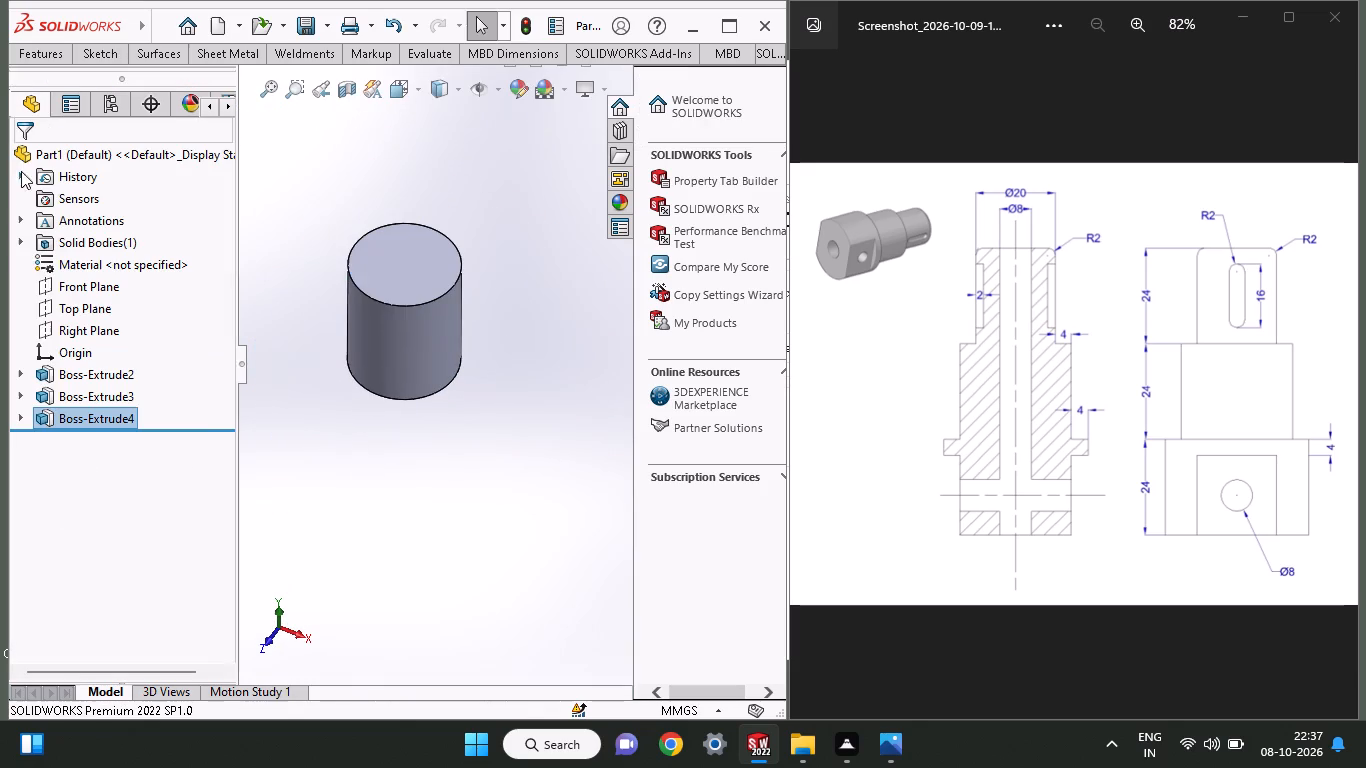
# Fillet the cylinder's top circular edge with a symmetric 2 mm radius.
pyautogui.click(85, 63)
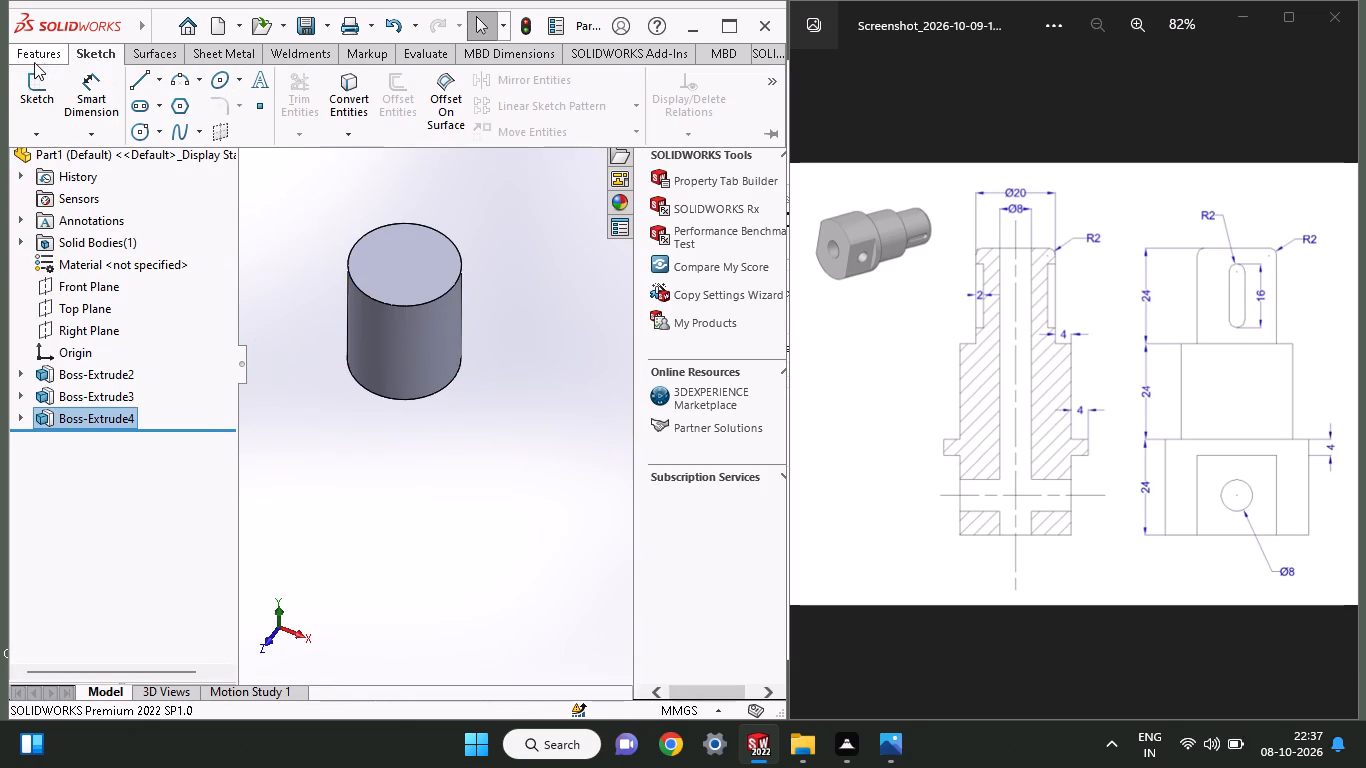
pyautogui.click(34, 62)
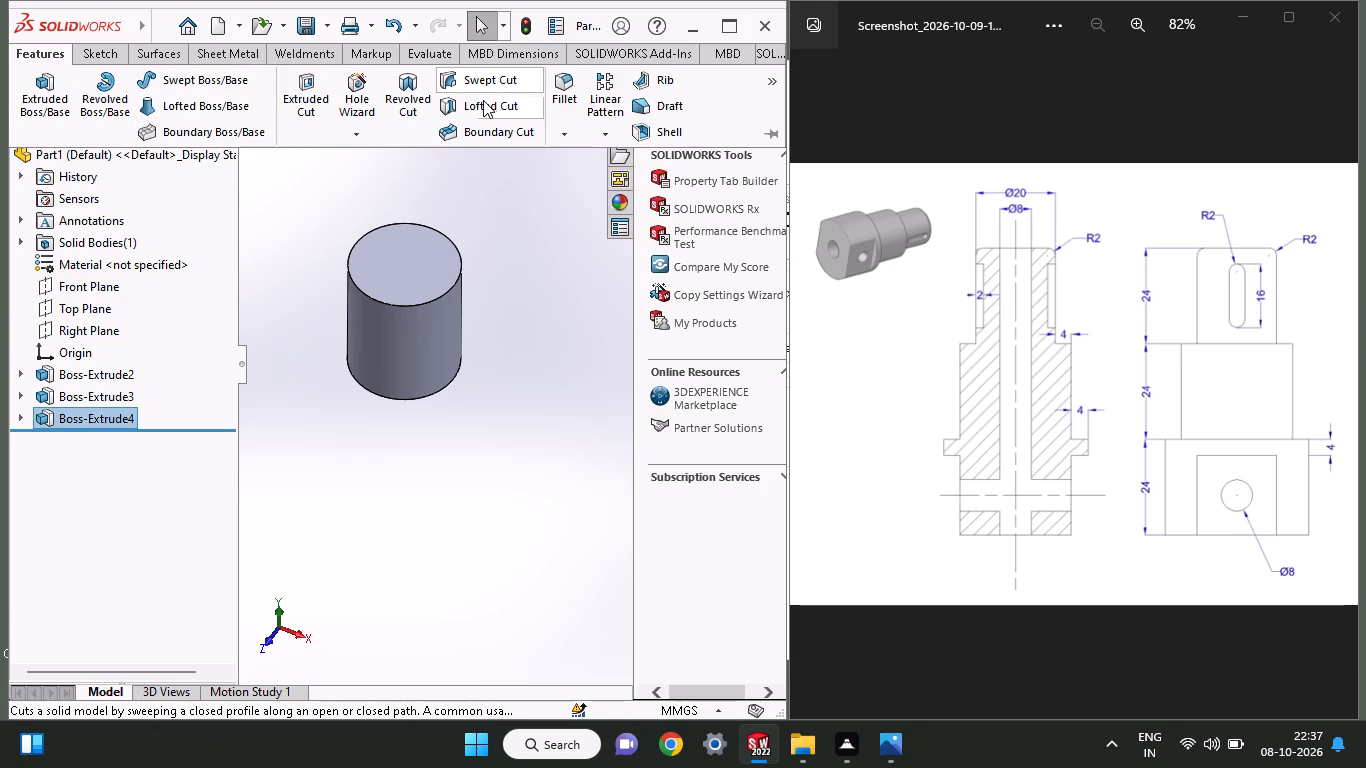
pyautogui.click(560, 114)
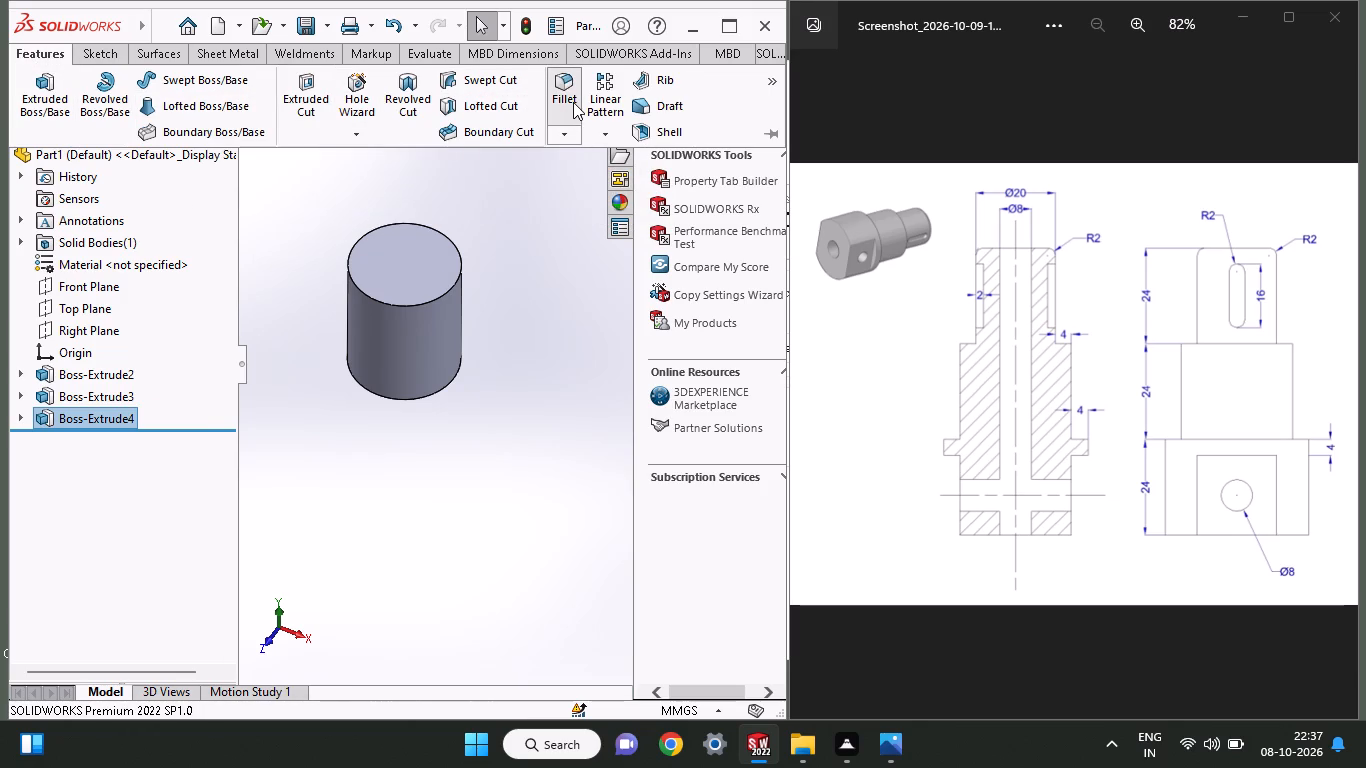
pyautogui.click(573, 102)
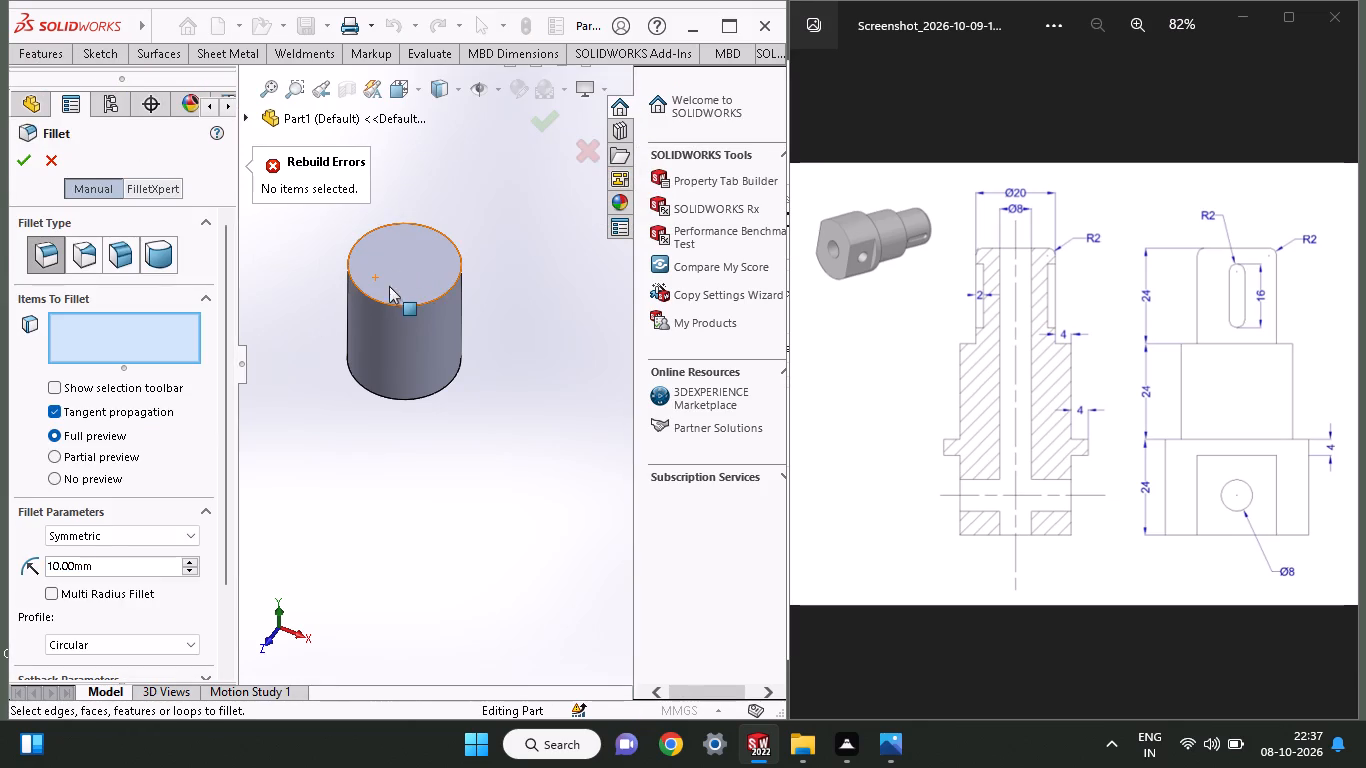
pyautogui.click(381, 302)
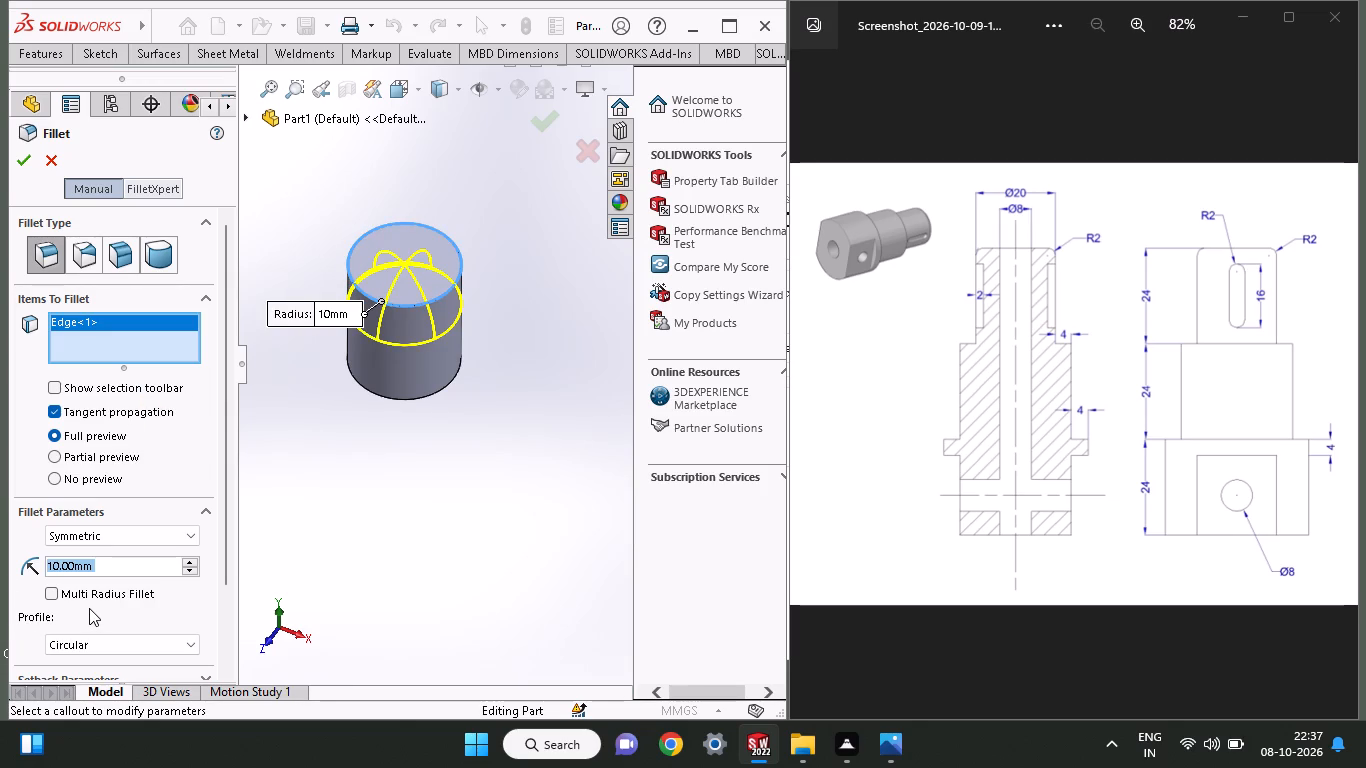
pyautogui.press('2')
pyautogui.press('Return')
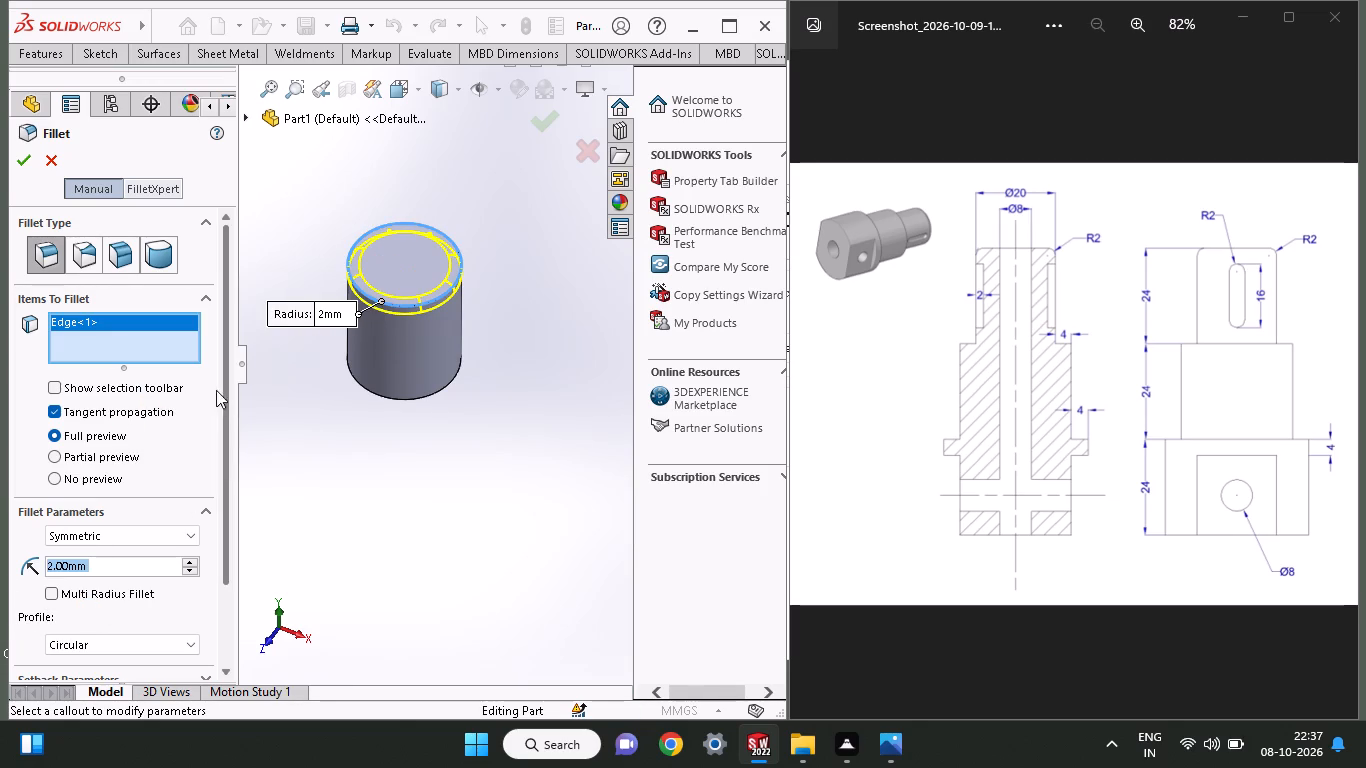
pyautogui.click(18, 148)
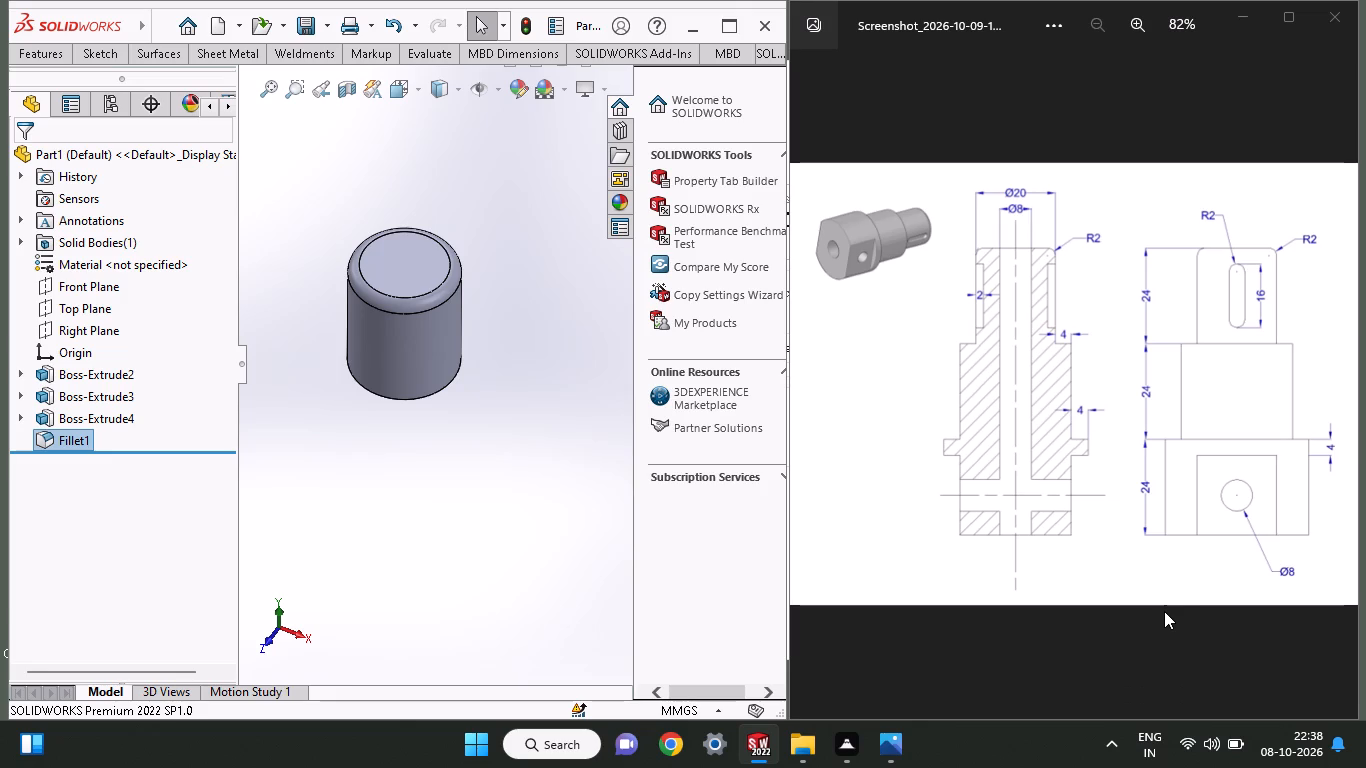
pyautogui.moveTo(224, 607); pyautogui.dragTo(444, 767)
# Sketch a circle centred on the origin on the filleted cylinder's top face and dimension its diameter to 8 mm.
pyautogui.click(393, 258)
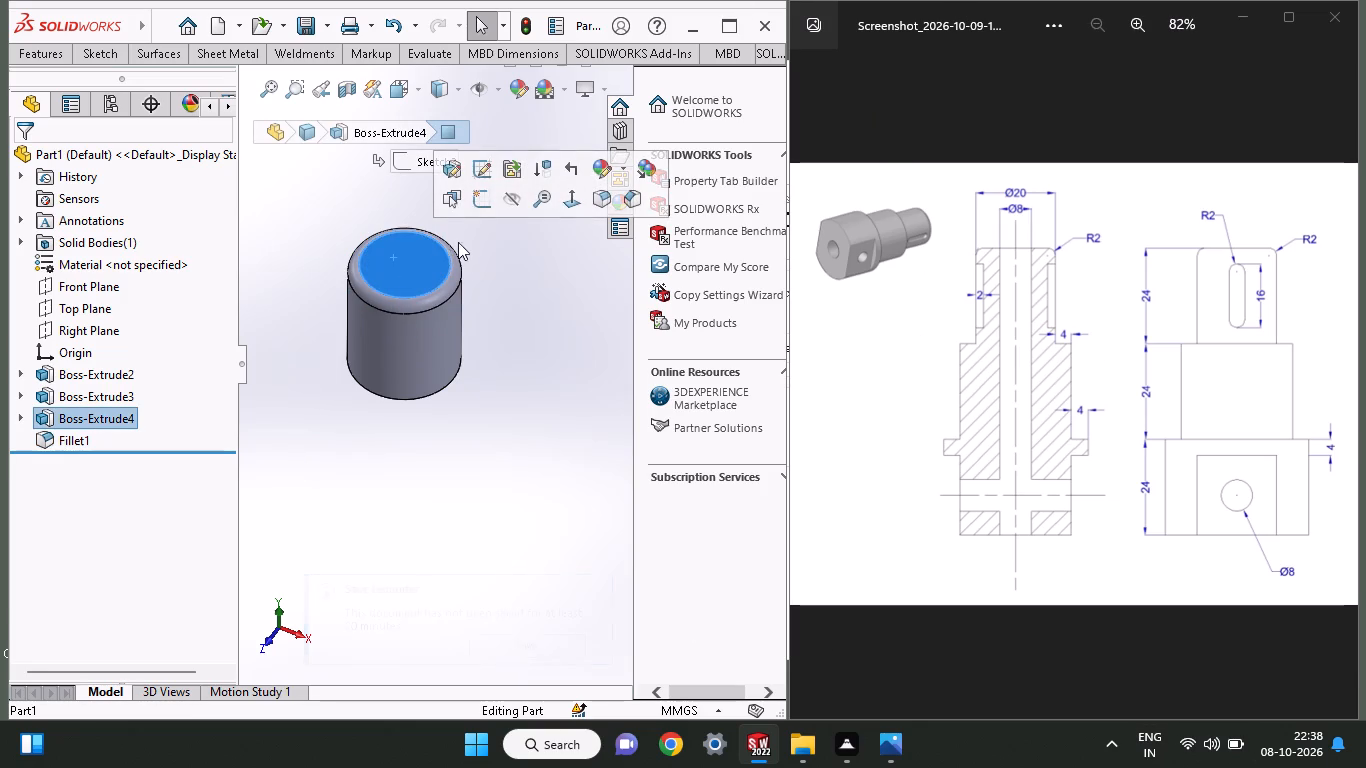
pyautogui.click(471, 202)
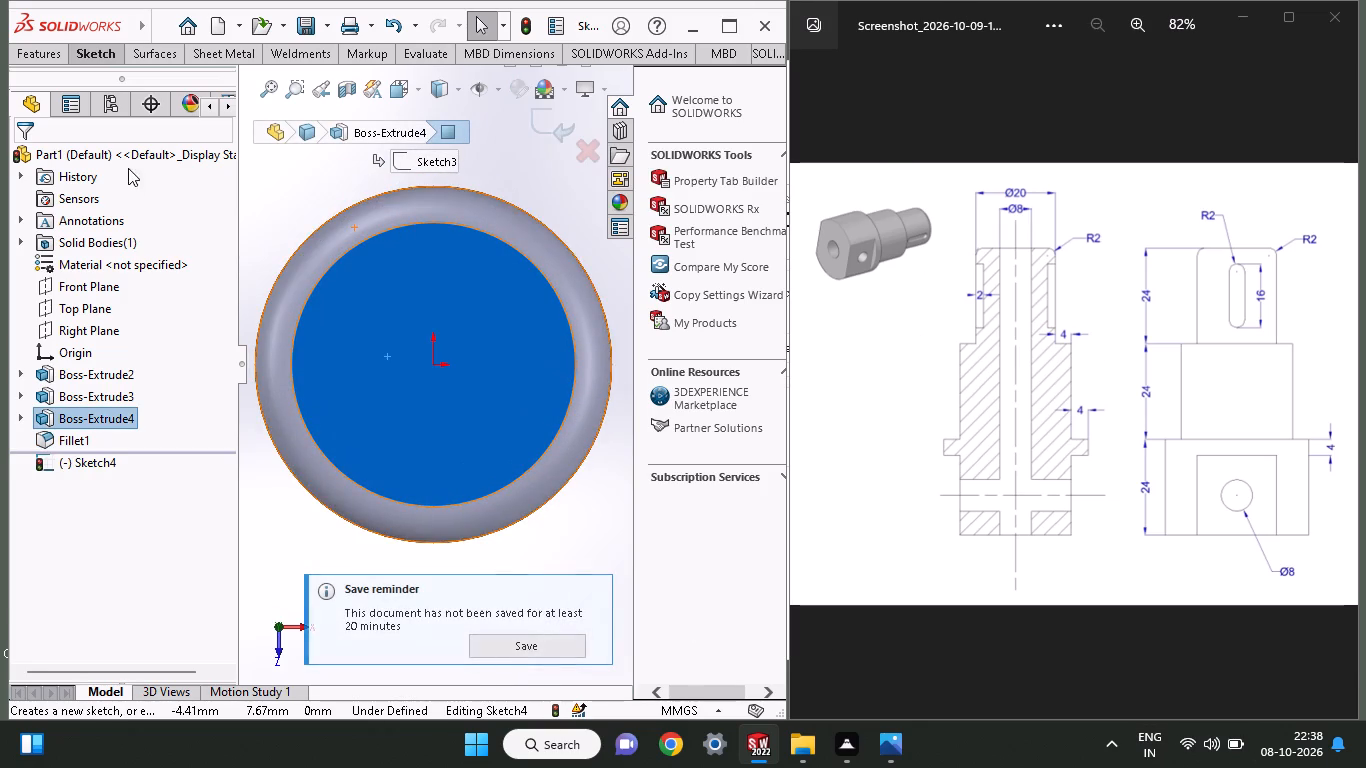
pyautogui.click(94, 61)
pyautogui.click(140, 126)
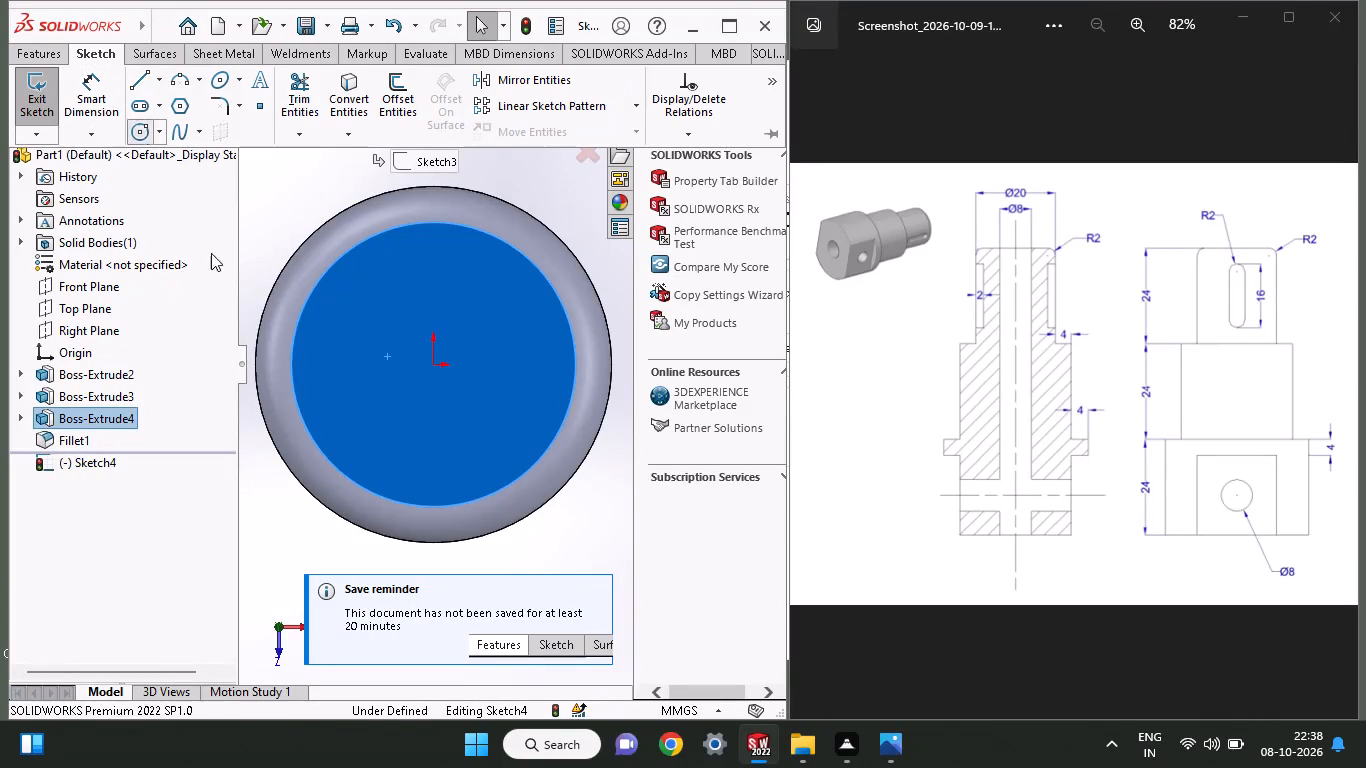
pyautogui.click(434, 365)
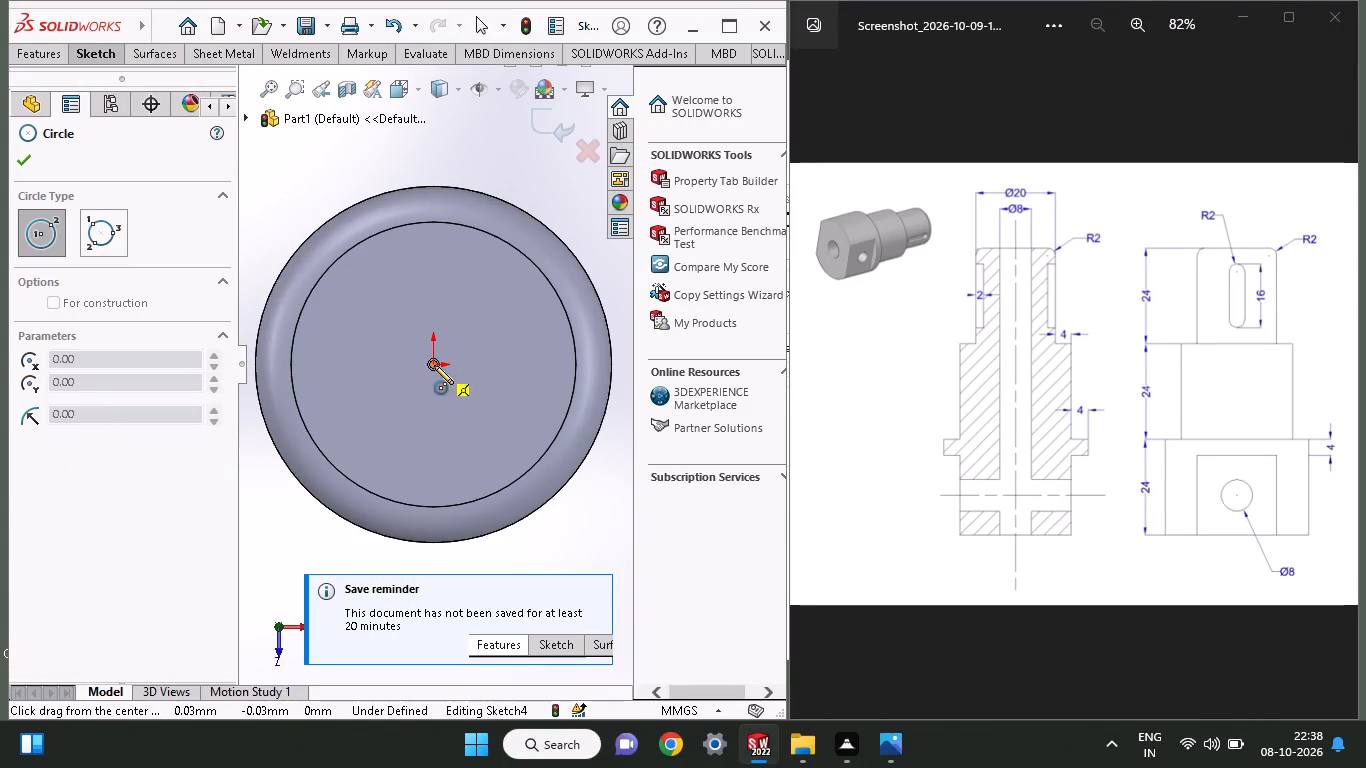
pyautogui.click(454, 412)
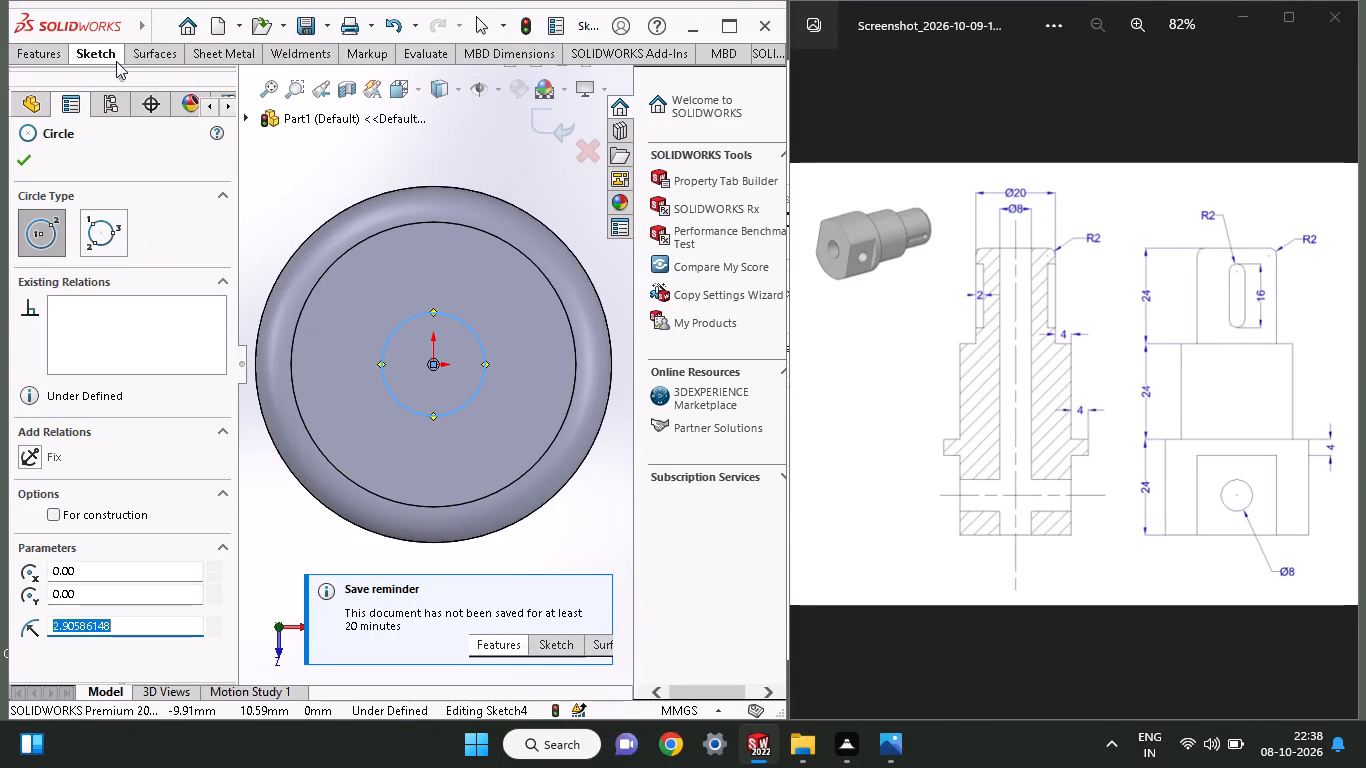
pyautogui.click(116, 61)
pyautogui.click(110, 87)
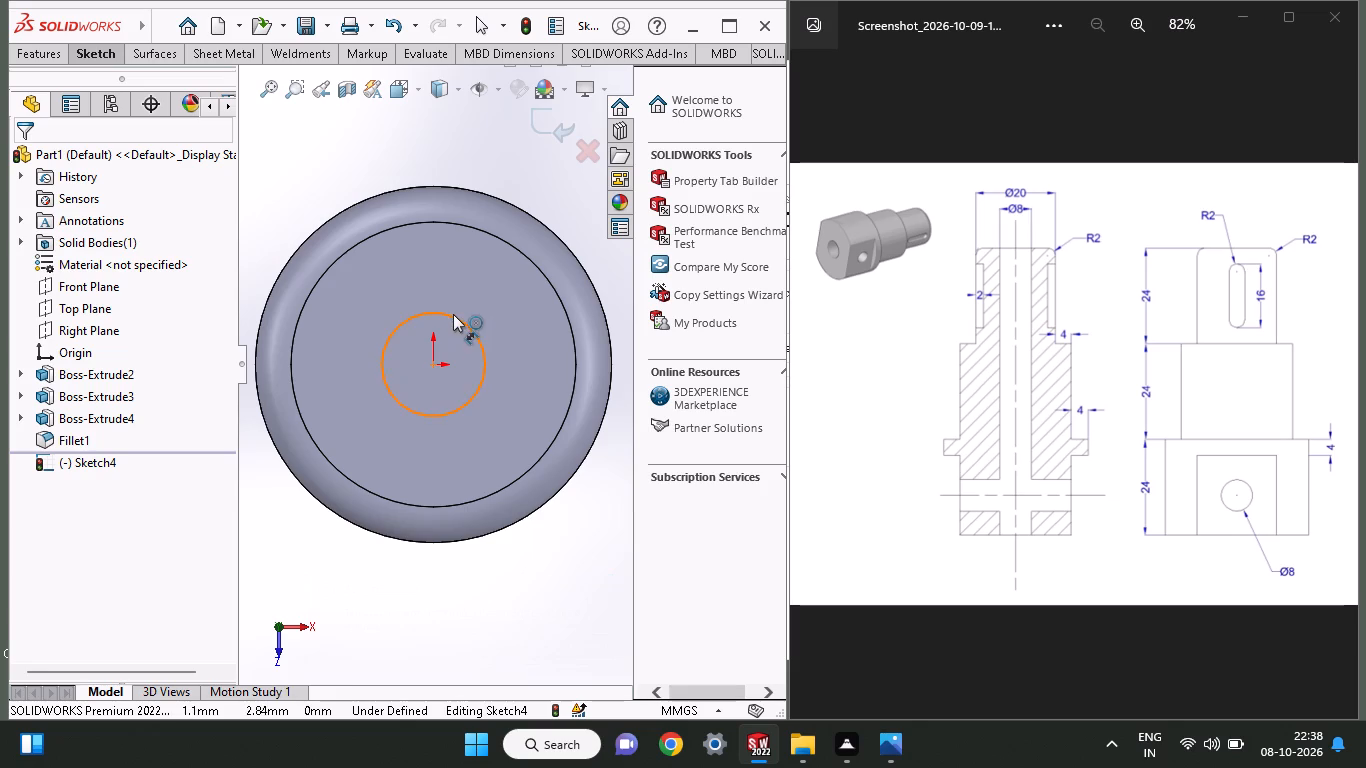
pyautogui.click(453, 314)
pyautogui.click(408, 141)
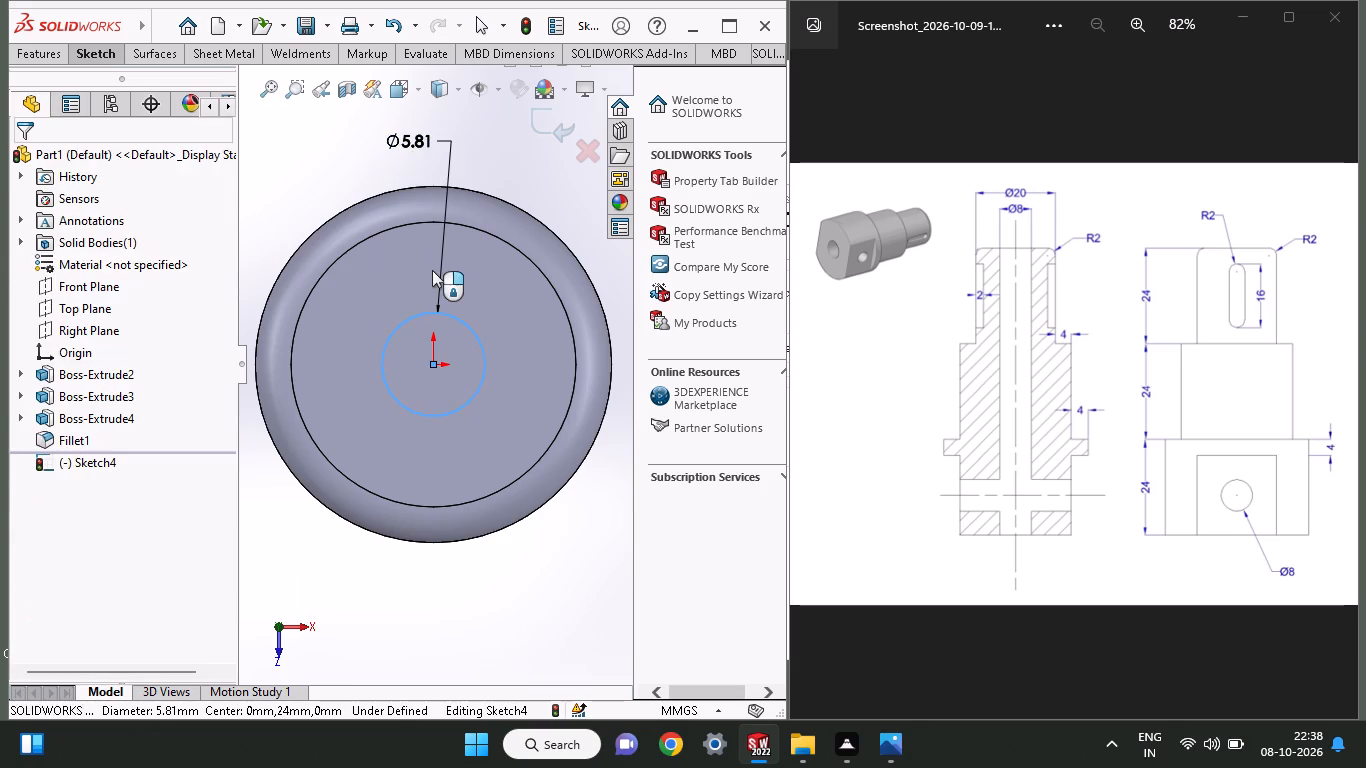
pyautogui.press('8')
pyautogui.press('Return')
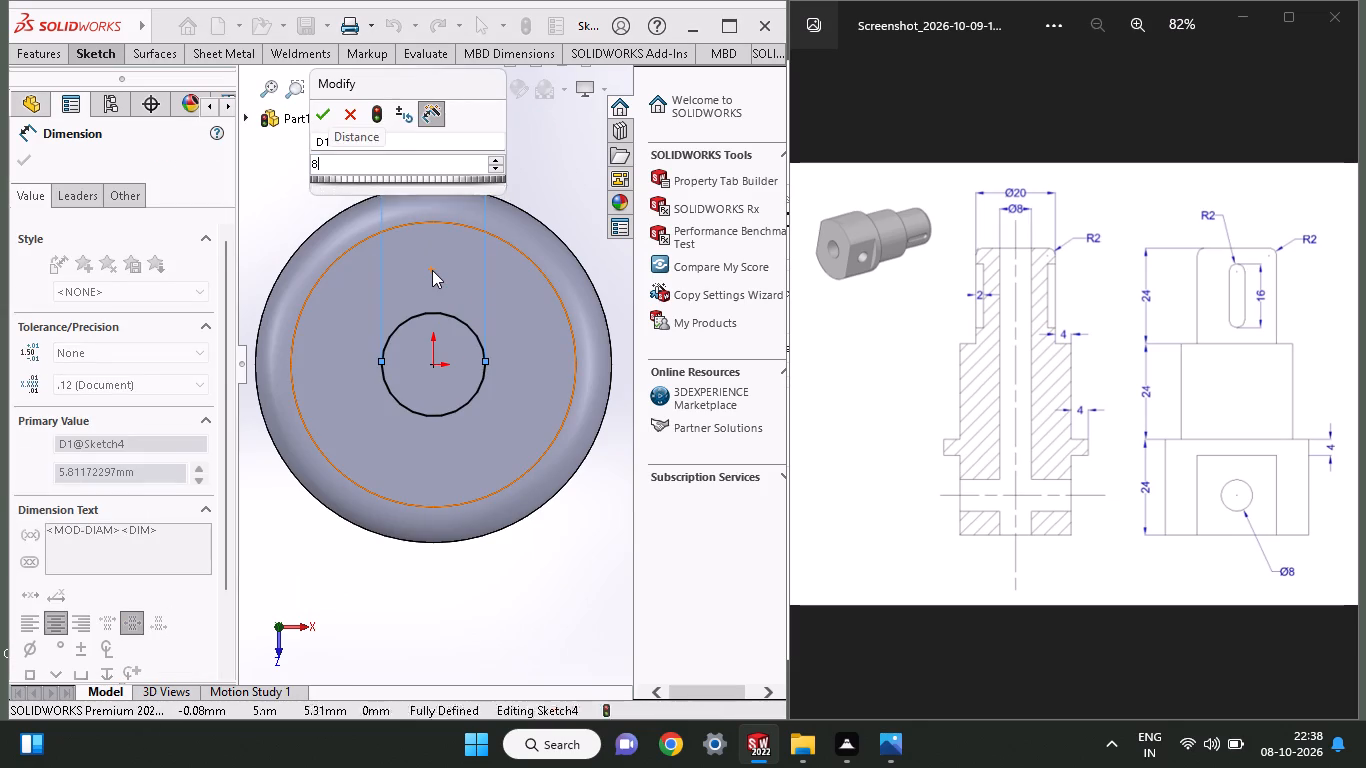
# Cut-extrude the 8 mm circle down into the cylinder as a blind hole 8 mm deep.
pyautogui.click(26, 57)
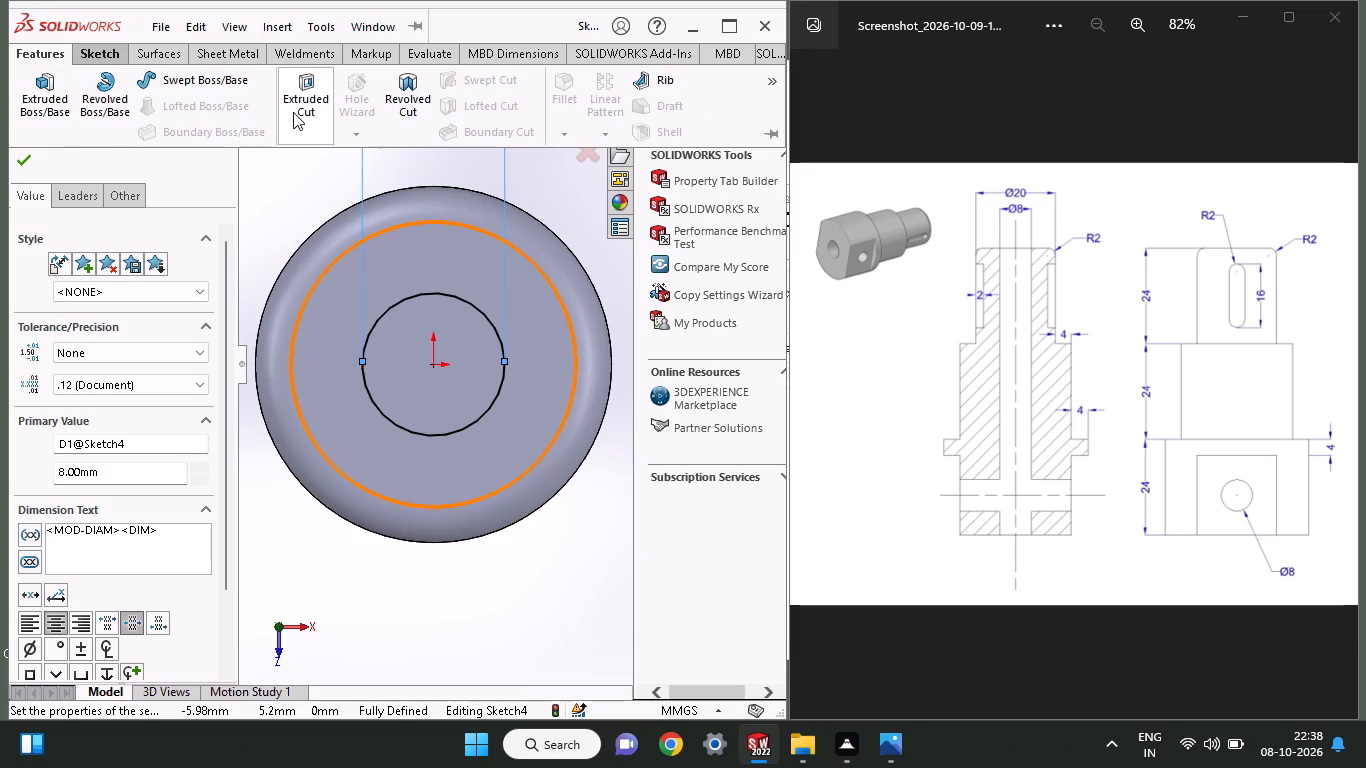
pyautogui.click(293, 112)
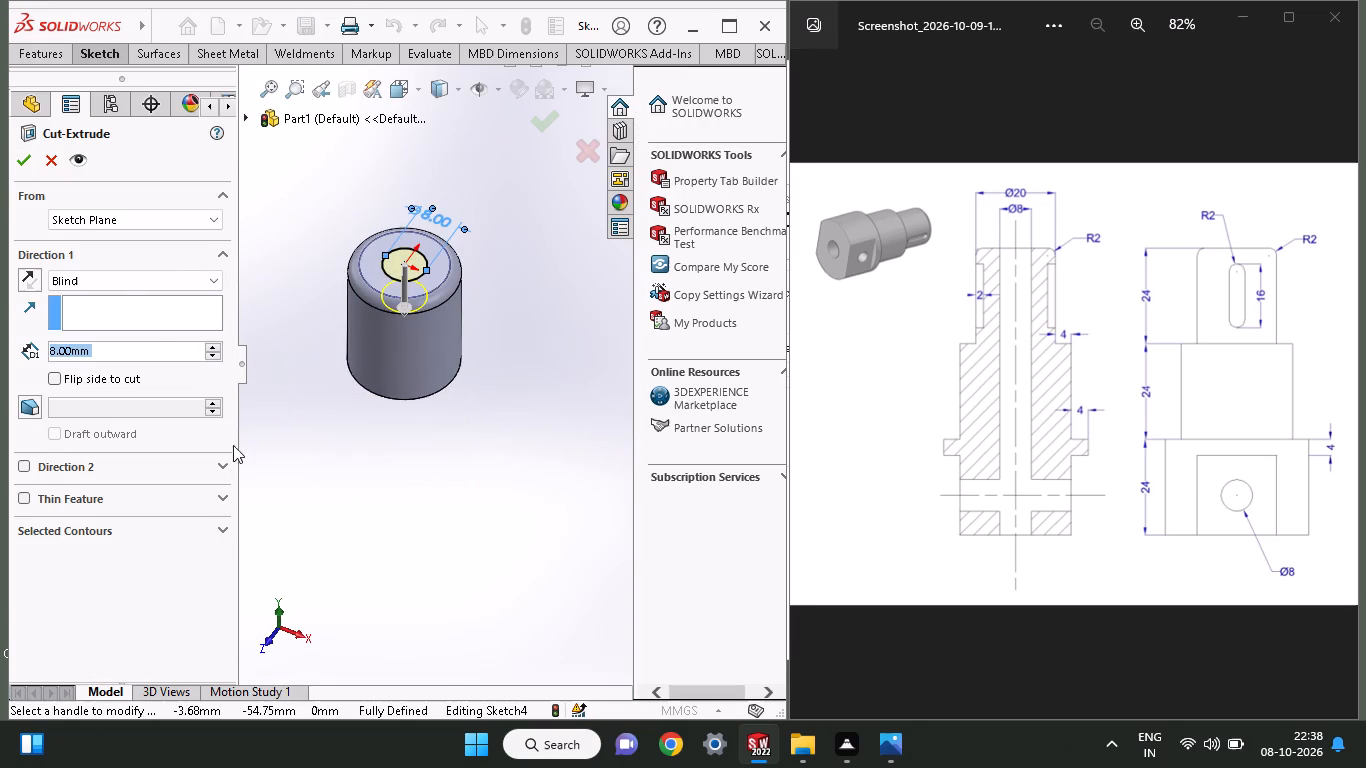
pyautogui.click(18, 168)
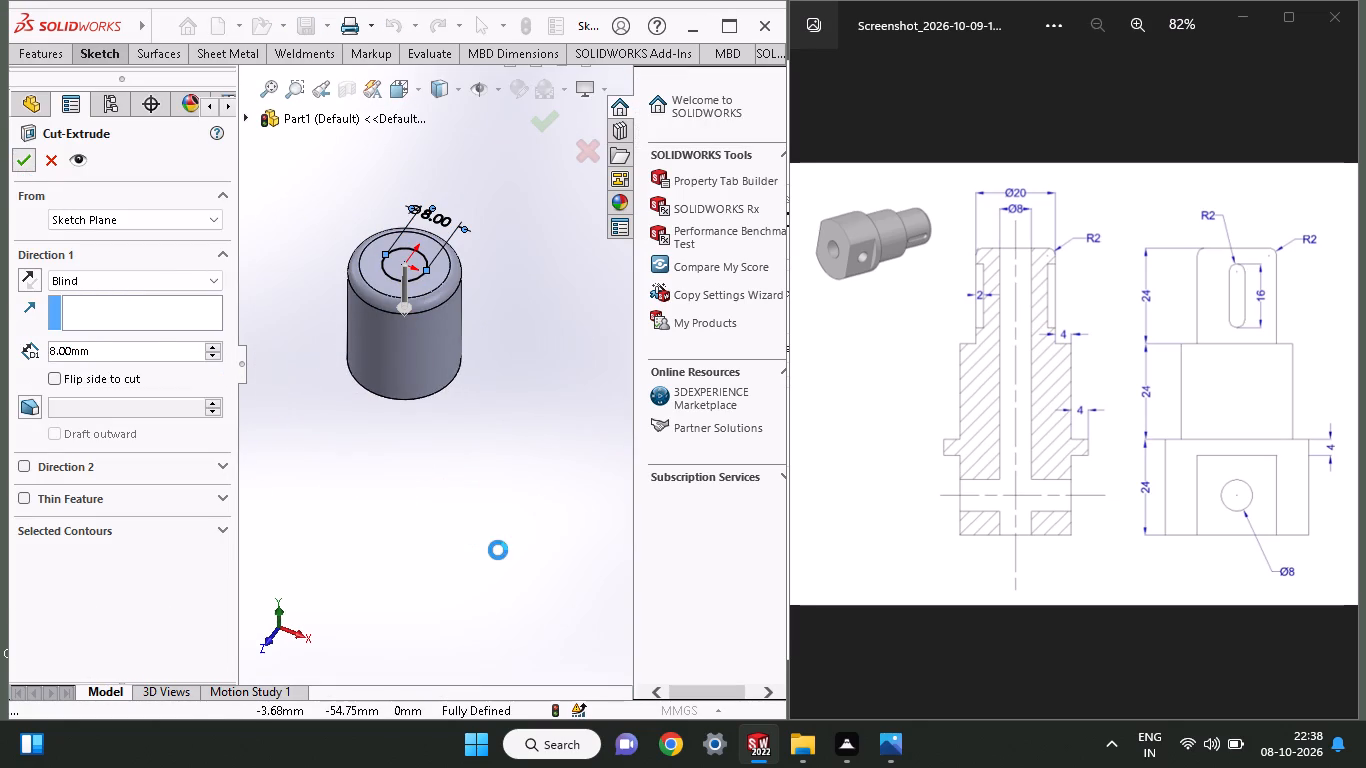
pyautogui.click(835, 727)
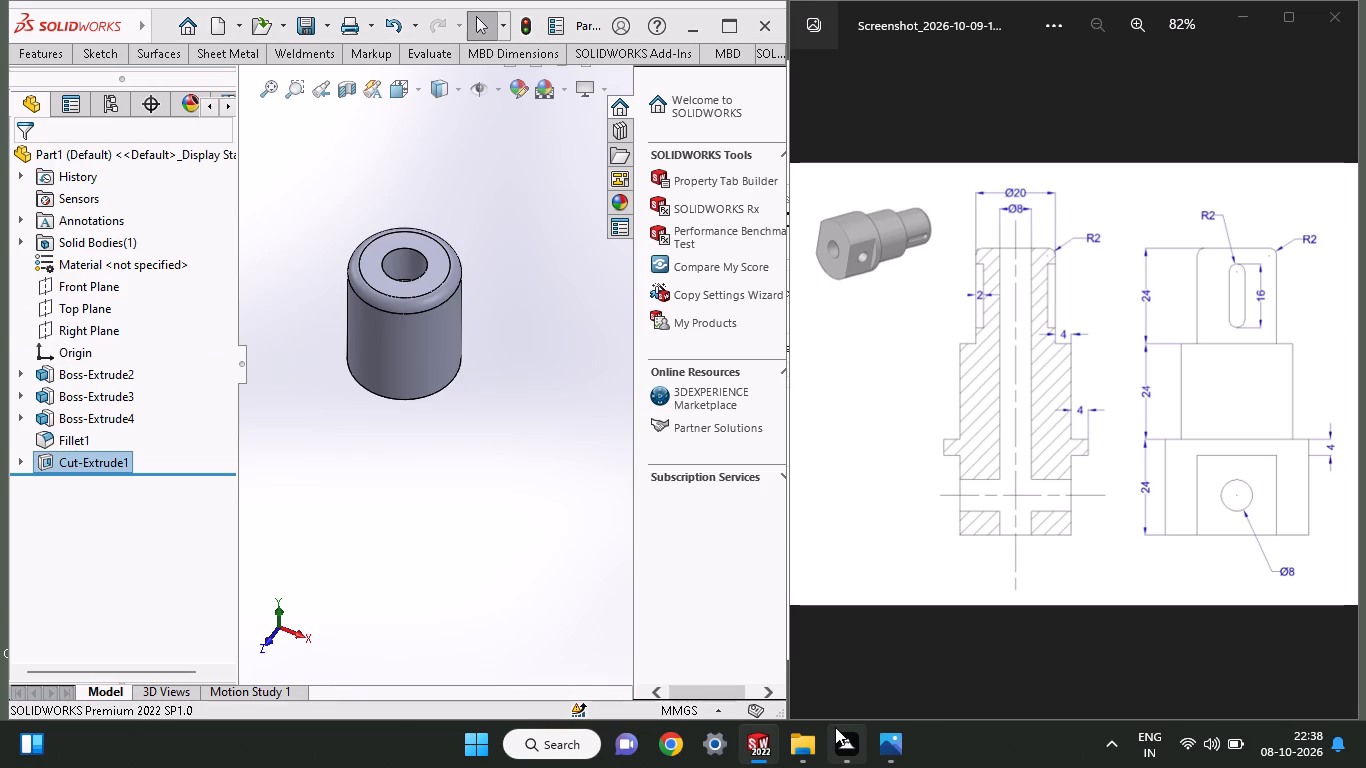
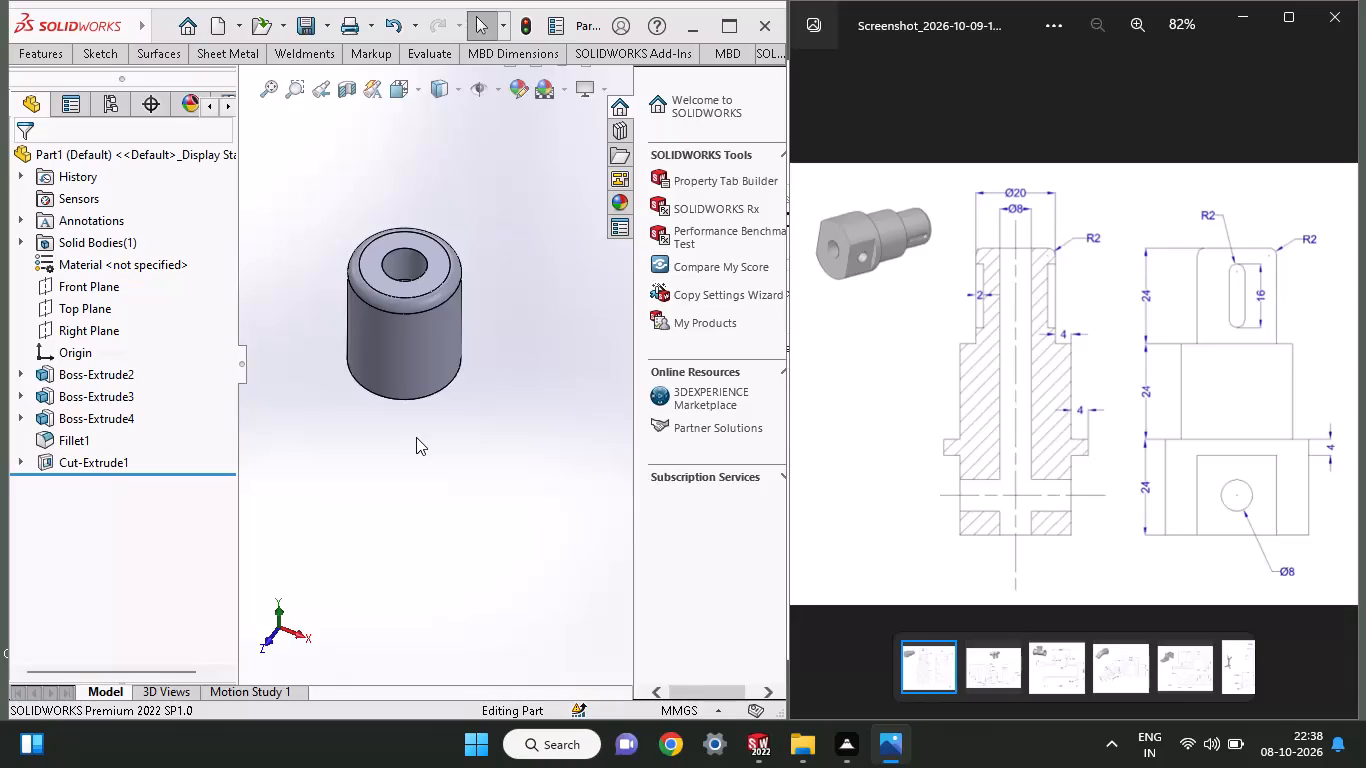
# Sketch a 4 mm radius circle centred on the origin on the blind bore's floor, matching the bore edge.
pyautogui.click(980, 471)
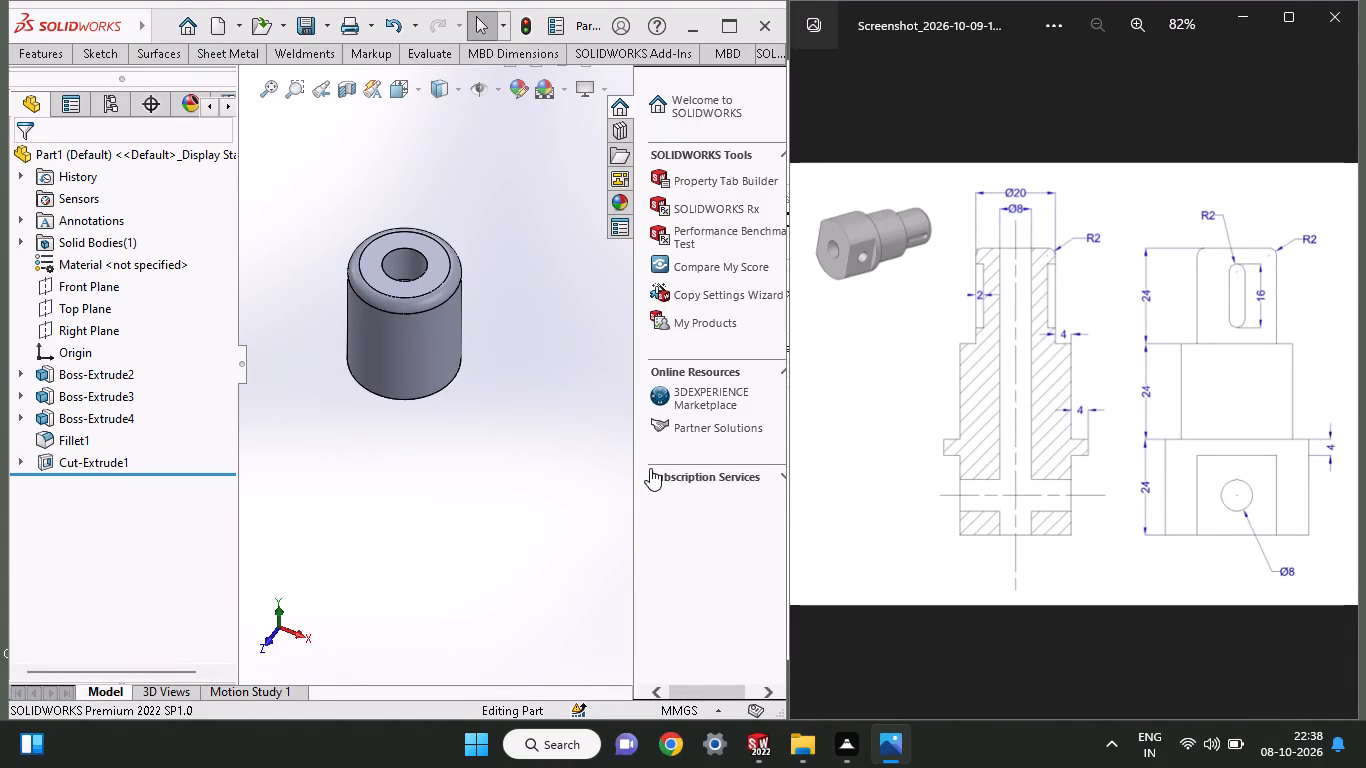
pyautogui.moveTo(411, 276); pyautogui.dragTo(418, 314, button='middle')
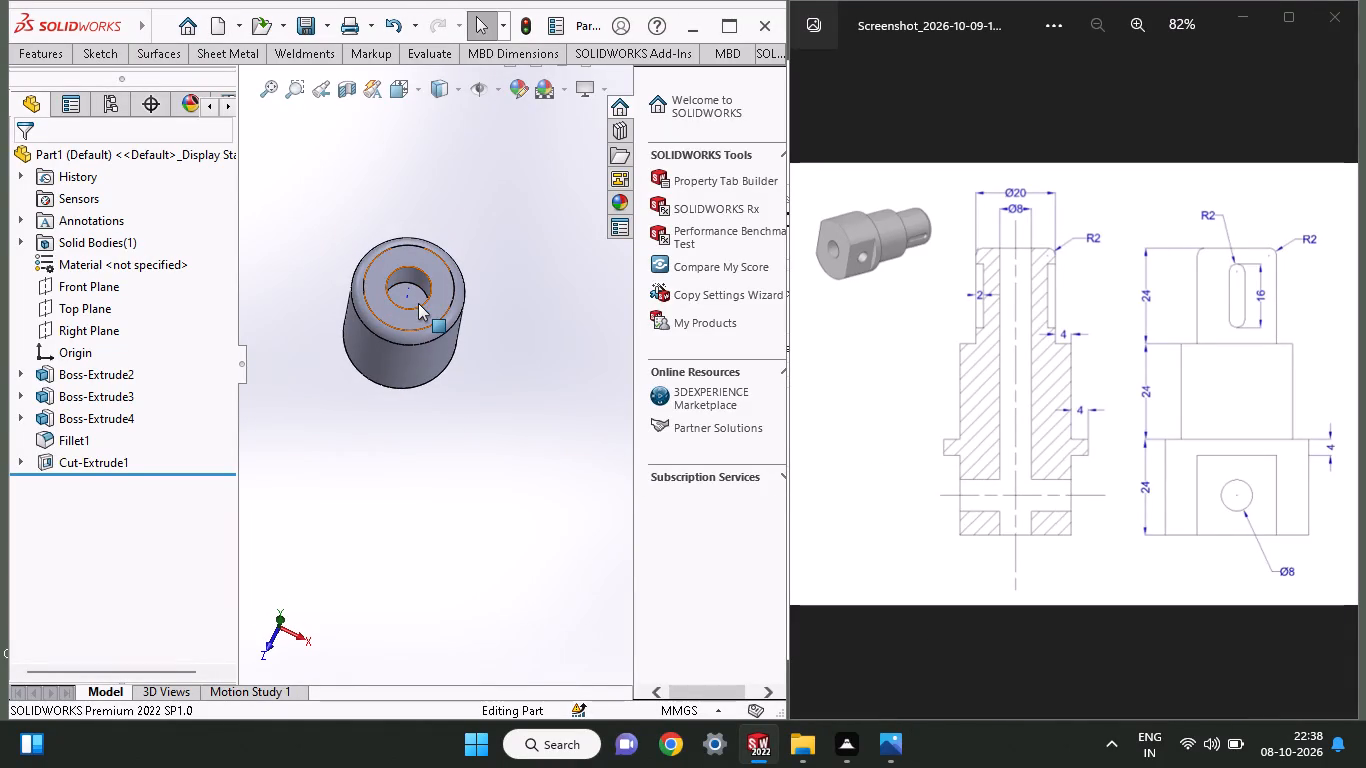
pyautogui.click(415, 294)
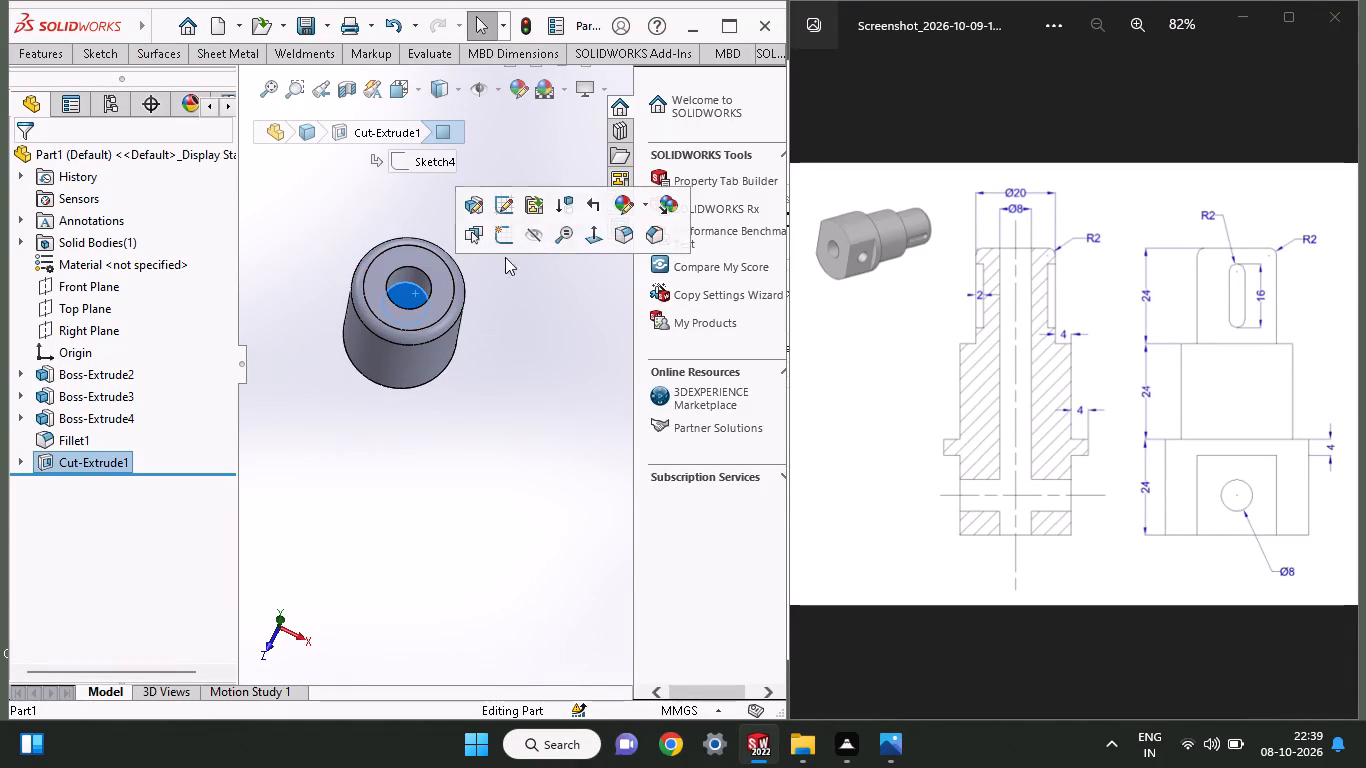
pyautogui.click(514, 228)
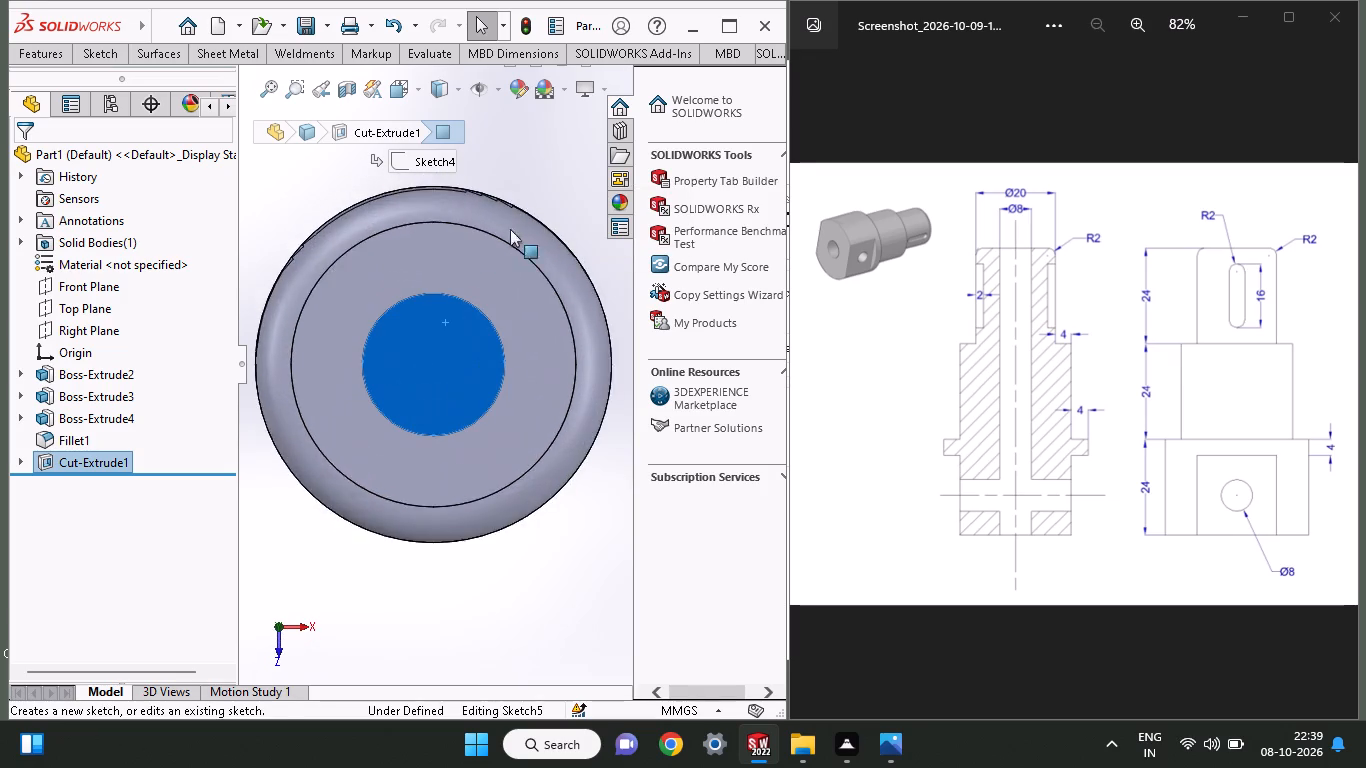
pyautogui.click(95, 55)
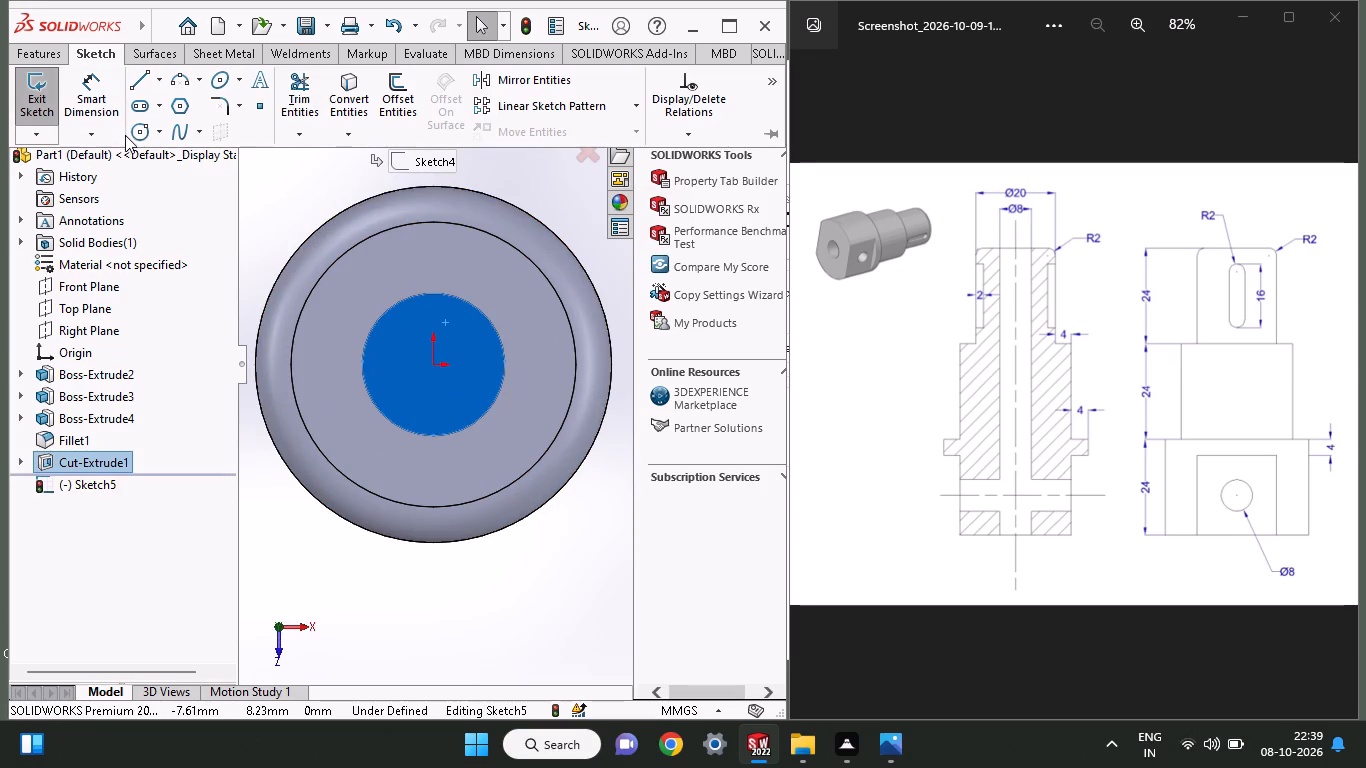
pyautogui.click(142, 133)
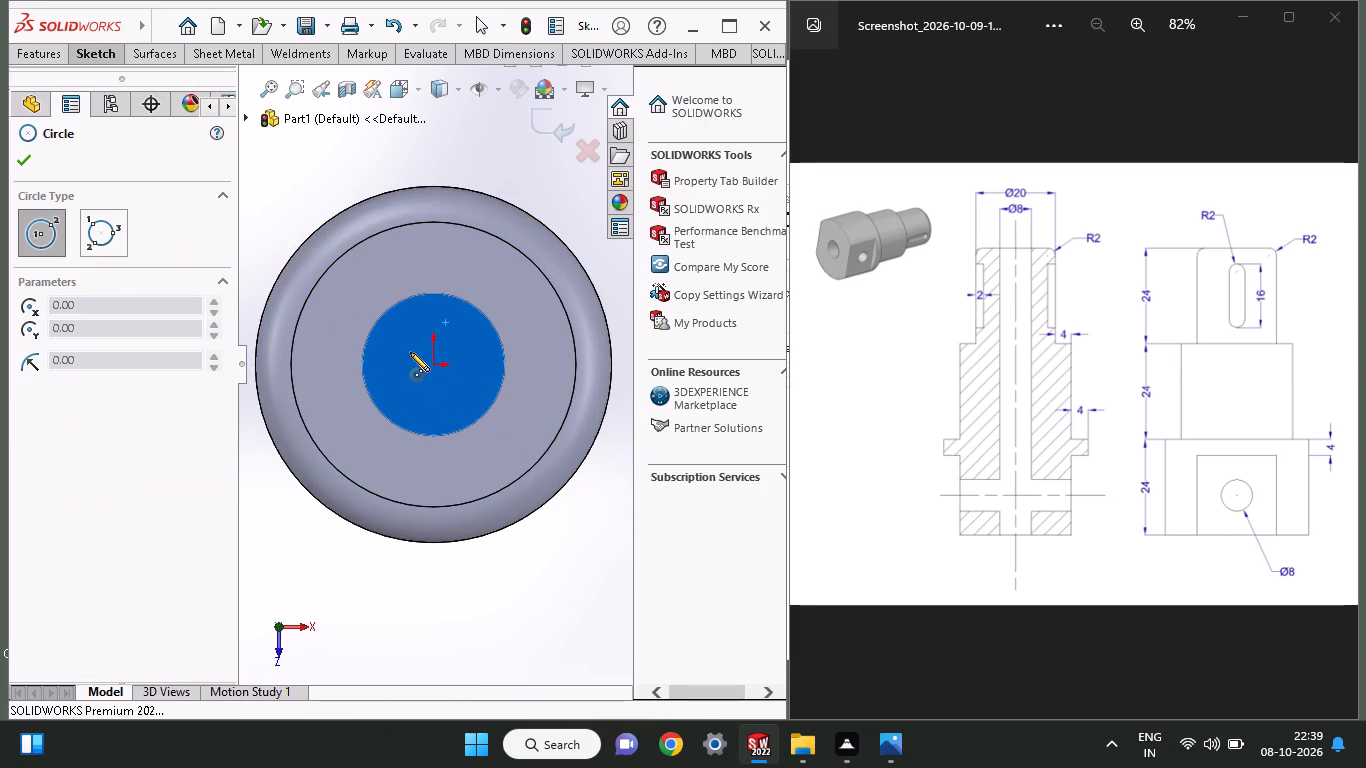
pyautogui.click(437, 364)
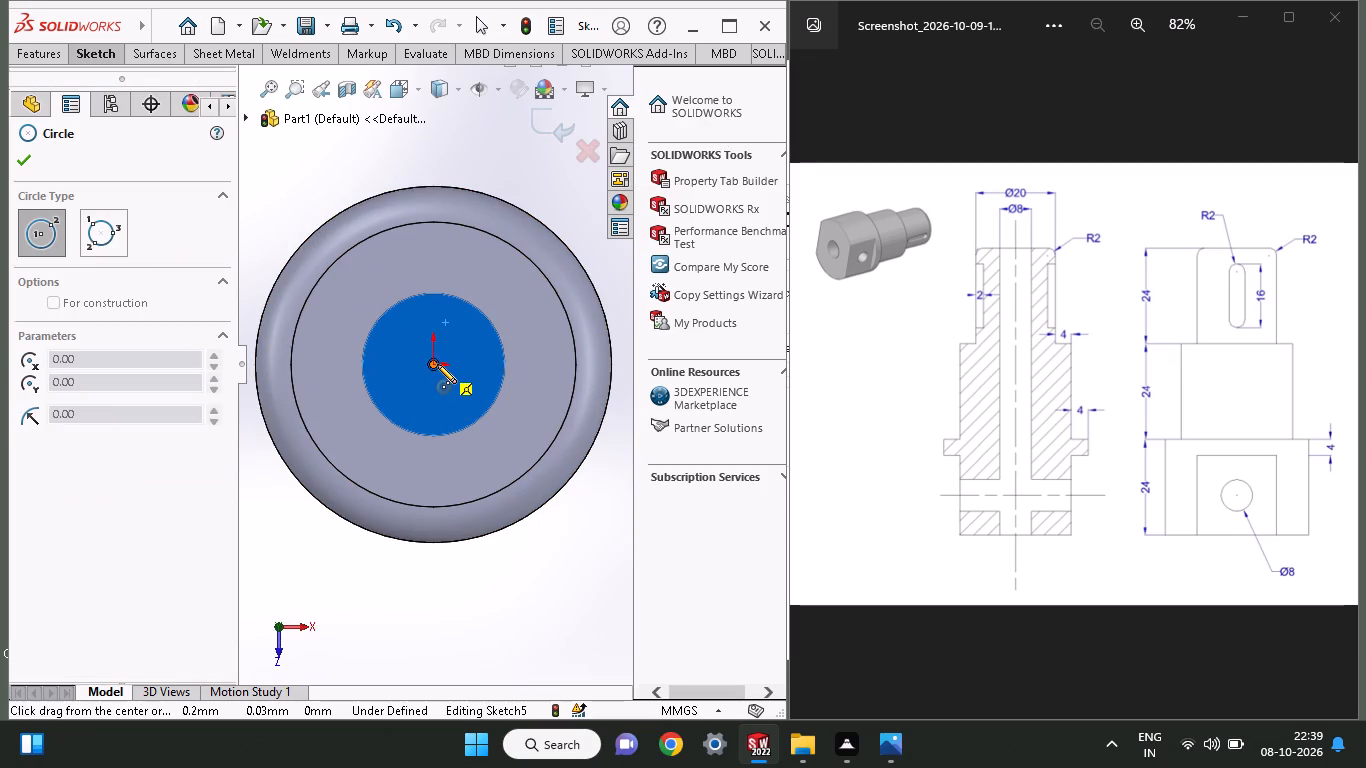
pyautogui.click(468, 421)
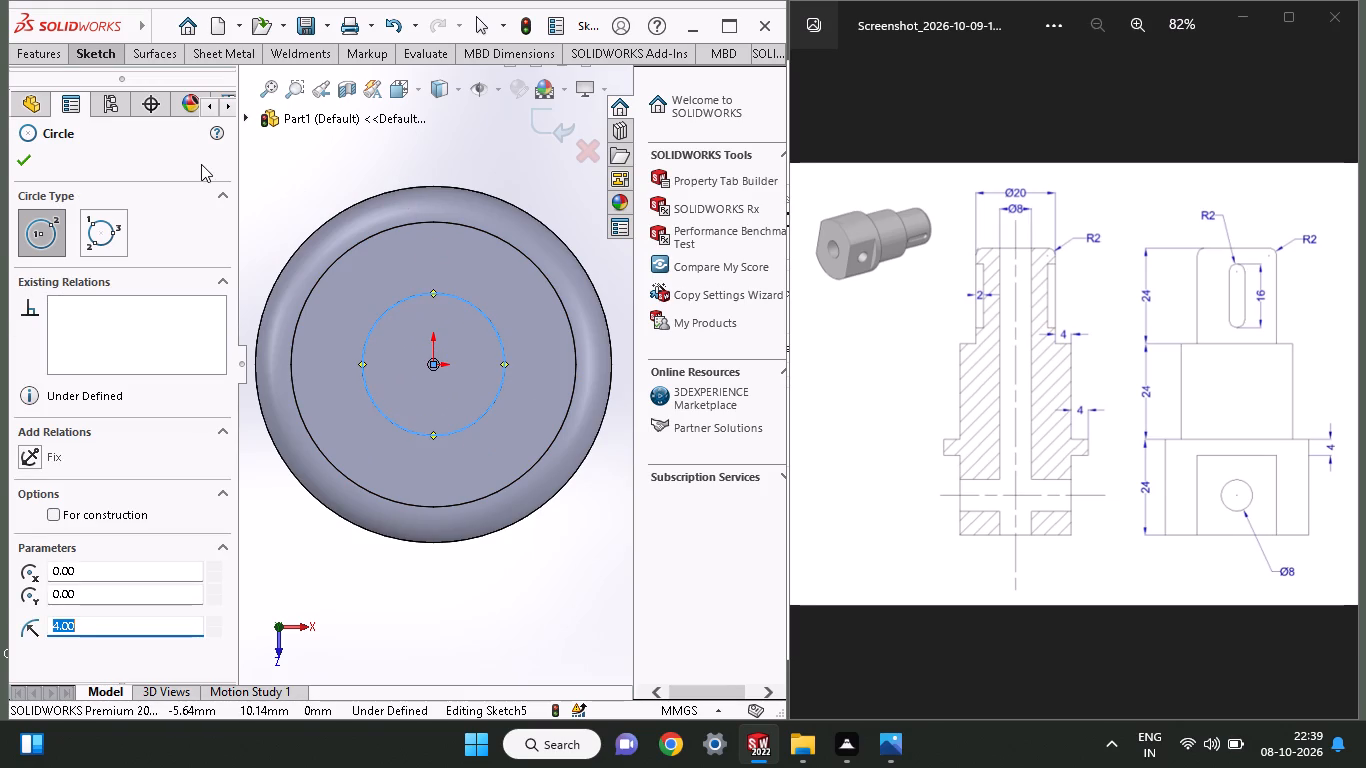
# Cut-extrude the new circle as a blind cut 8 mm deeper into the cylinder.
pyautogui.click(54, 50)
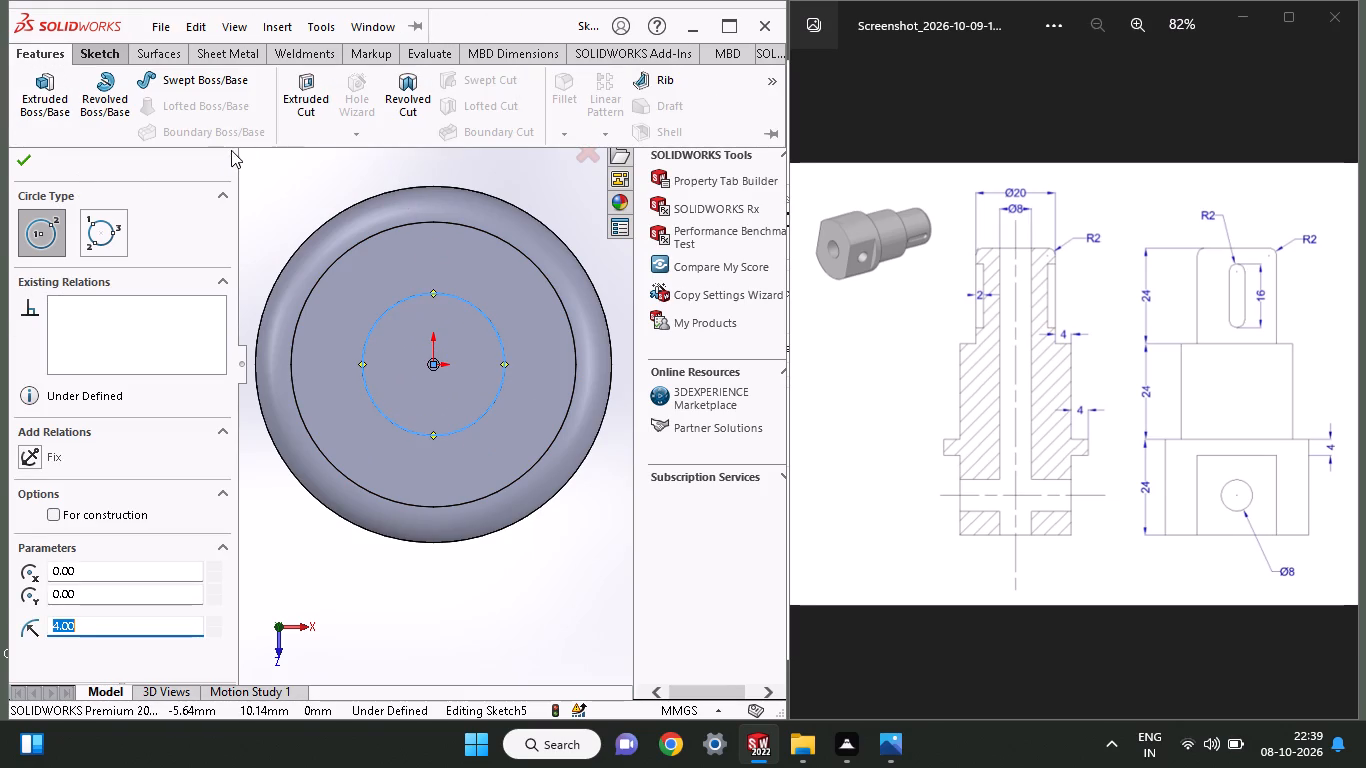
pyautogui.click(297, 105)
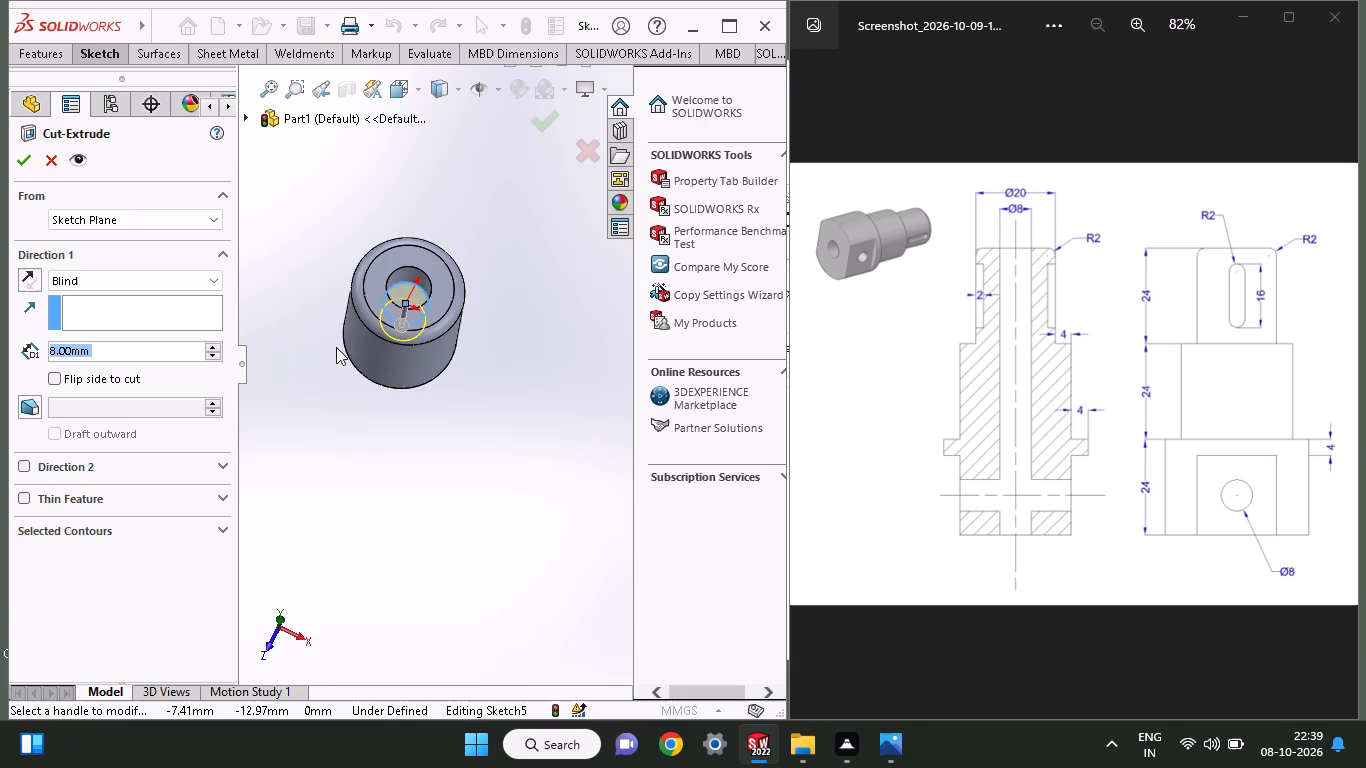
pyautogui.click(26, 157)
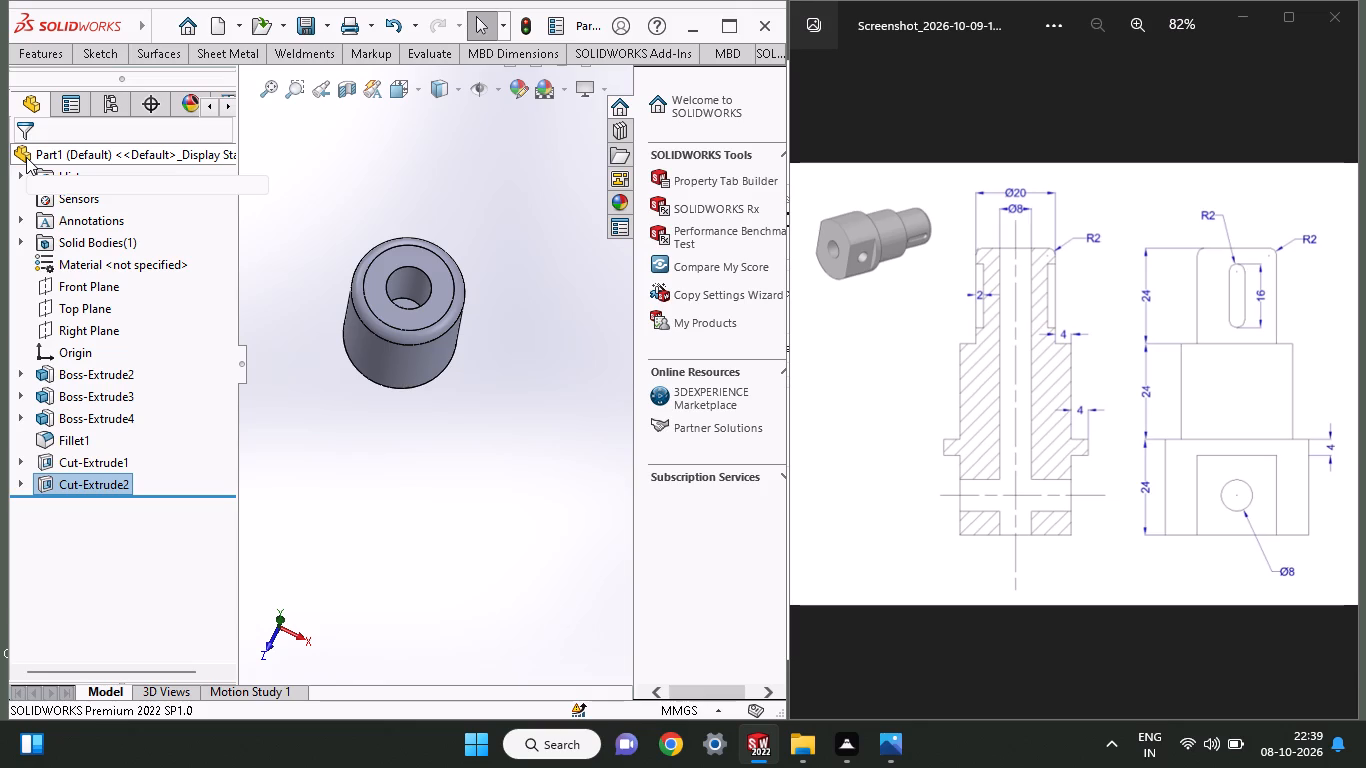
# Sketch another 4 mm radius circle centred on the origin on the floor of the deepened bore.
pyautogui.moveTo(461, 312); pyautogui.dragTo(446, 359, button='middle')
pyautogui.click(408, 318)
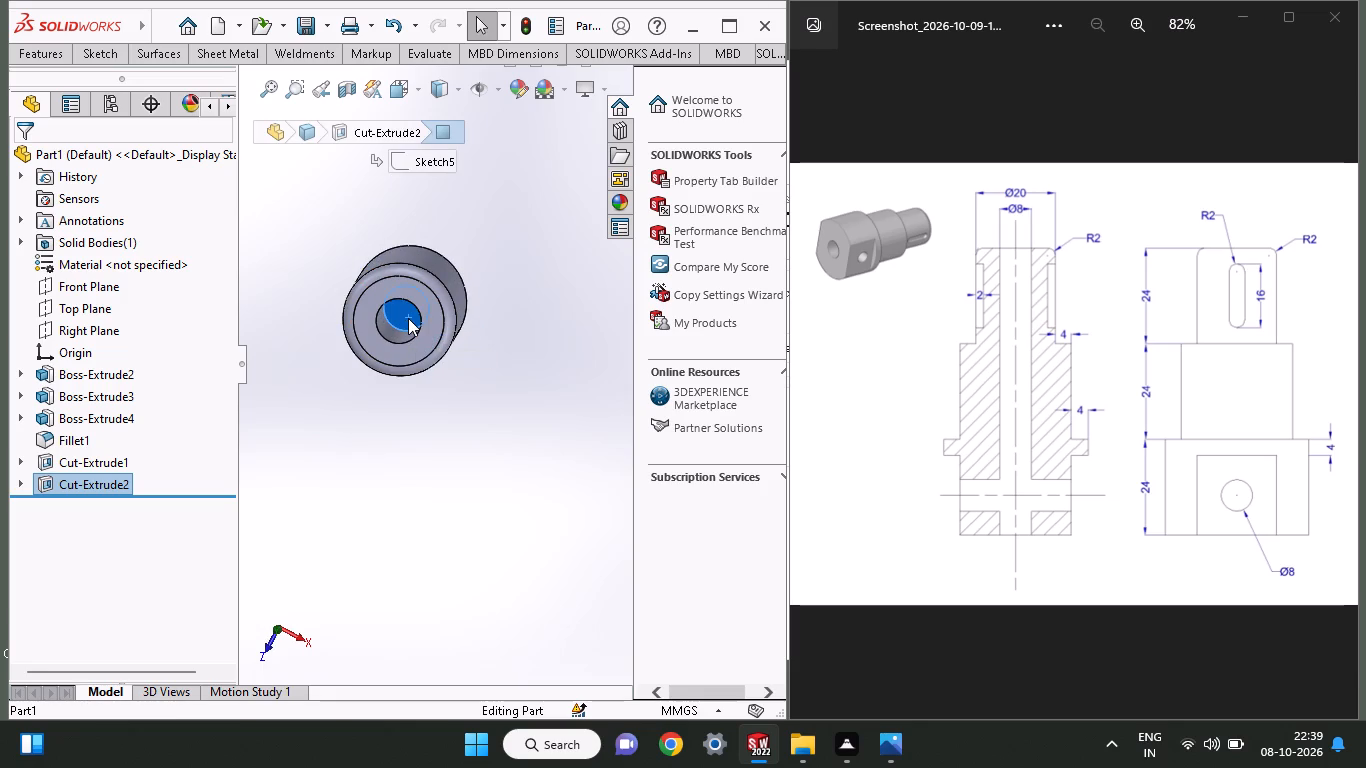
pyautogui.click(493, 251)
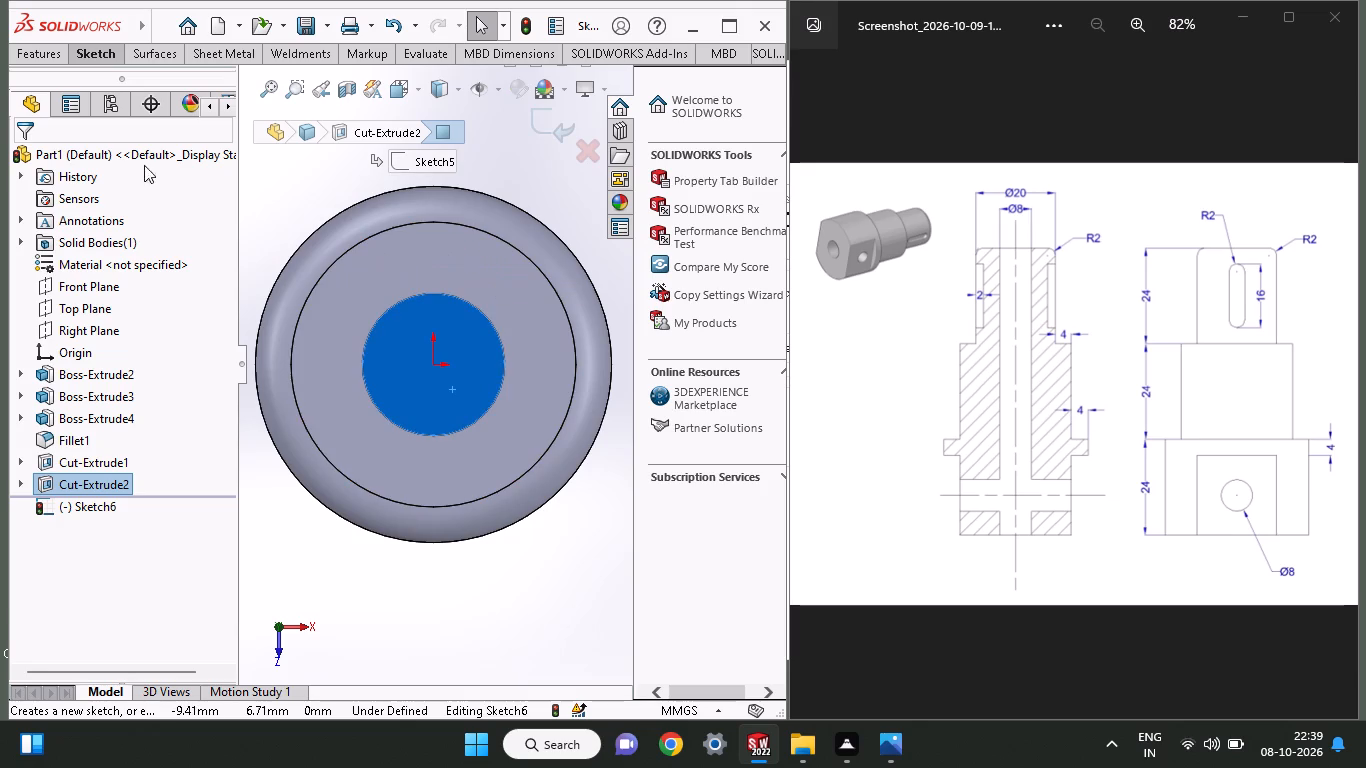
pyautogui.click(117, 47)
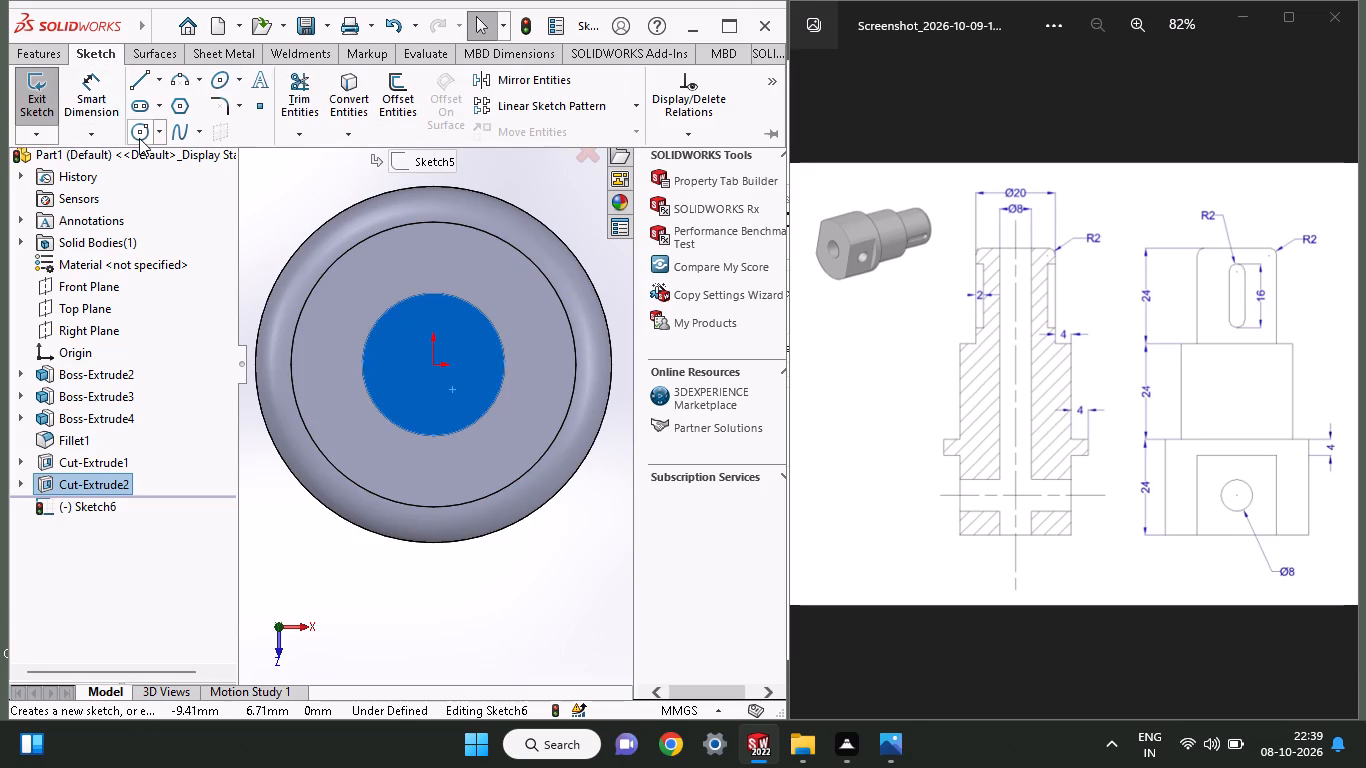
pyautogui.click(139, 138)
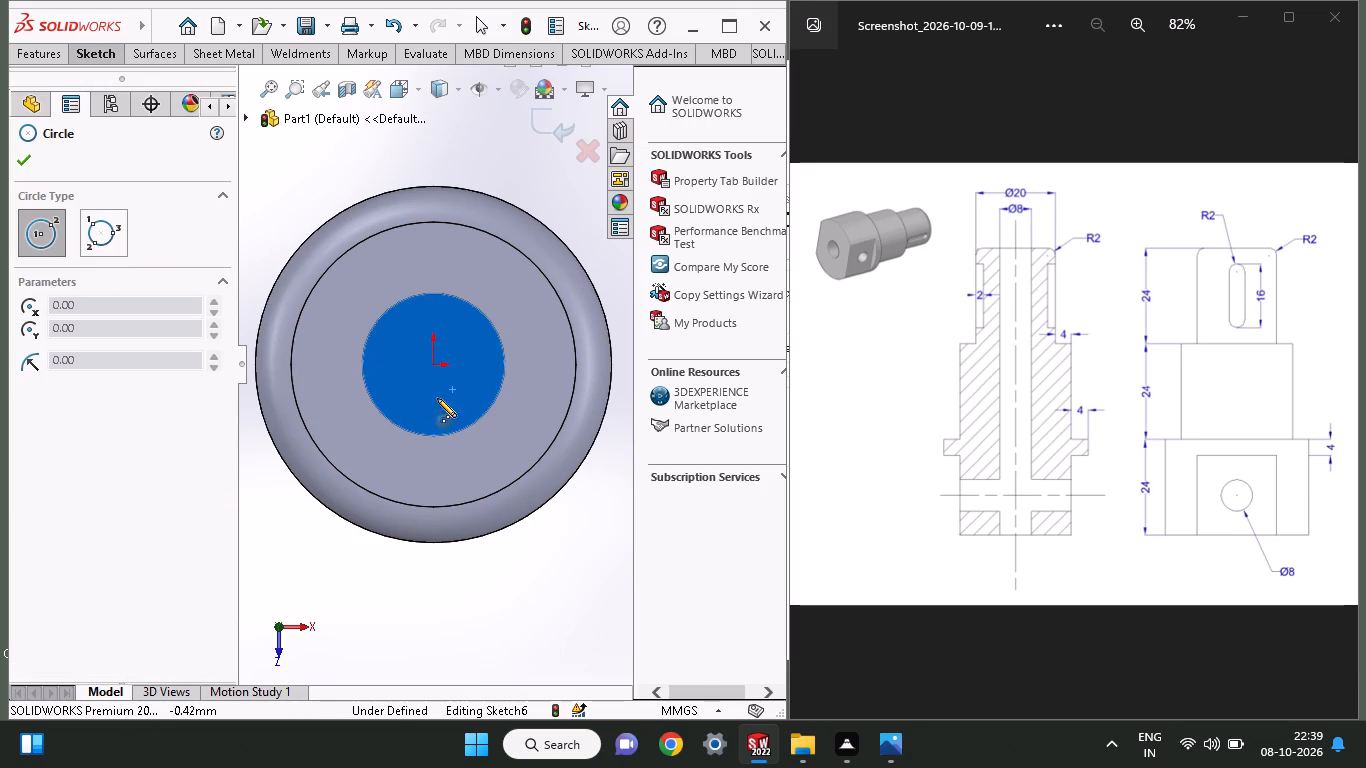
pyautogui.click(436, 366)
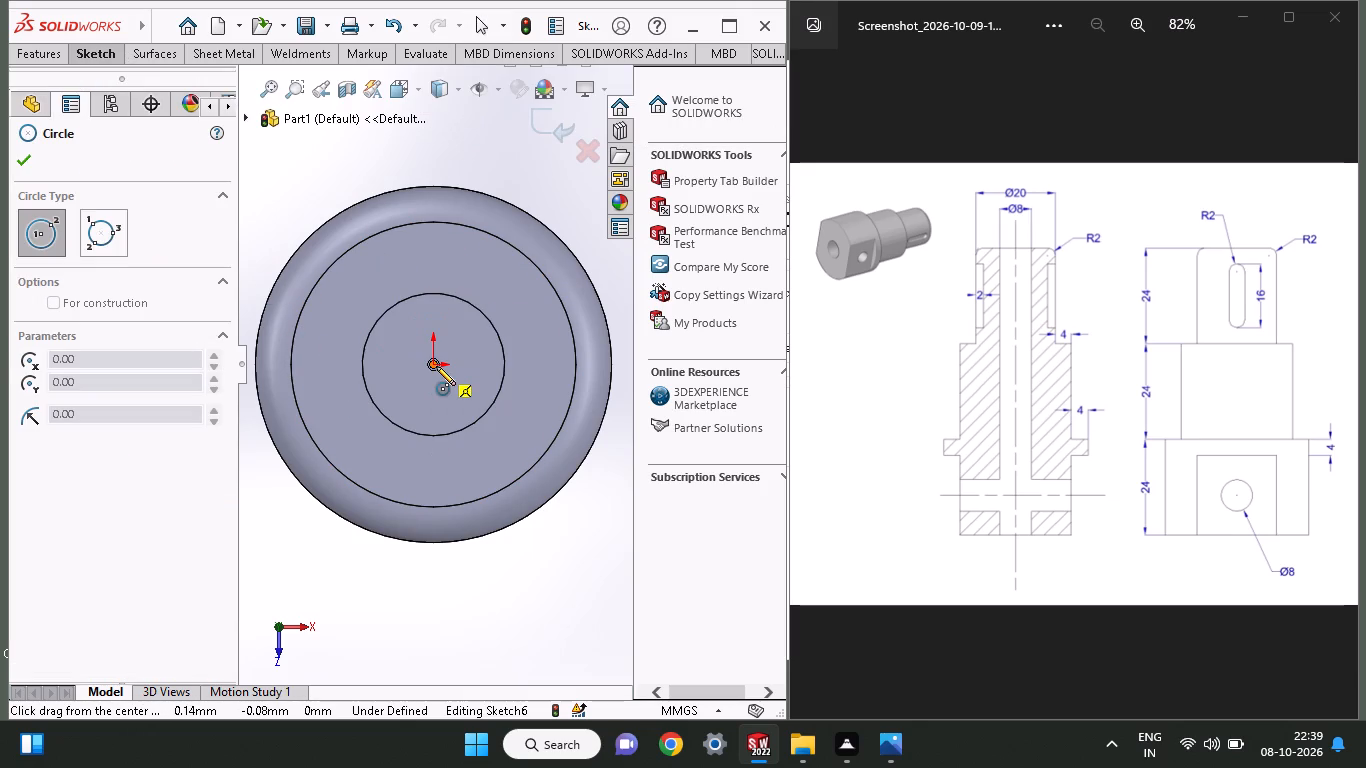
pyautogui.click(481, 416)
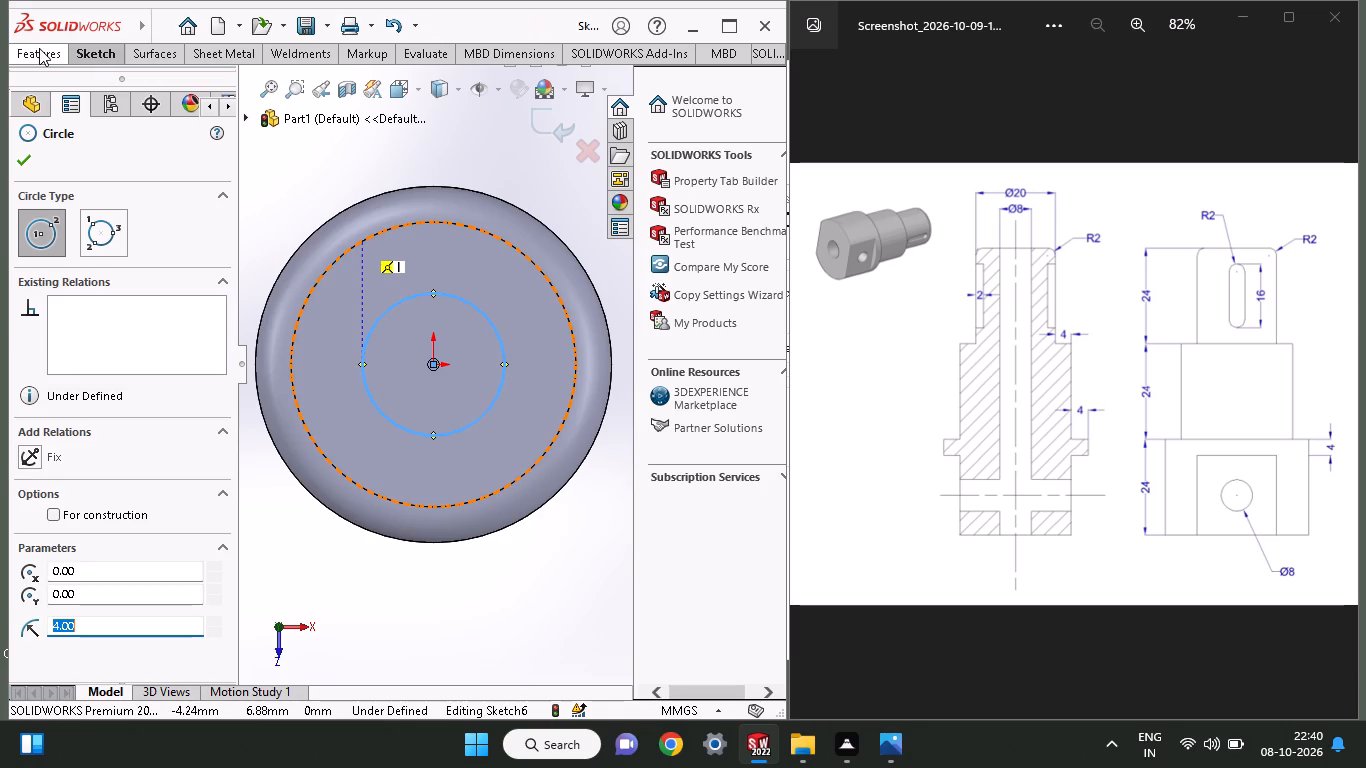
# Cut-extrude this circle as an 18 mm blind cut out through the cylinder's bottom end.
pyautogui.click(39, 48)
pyautogui.click(317, 126)
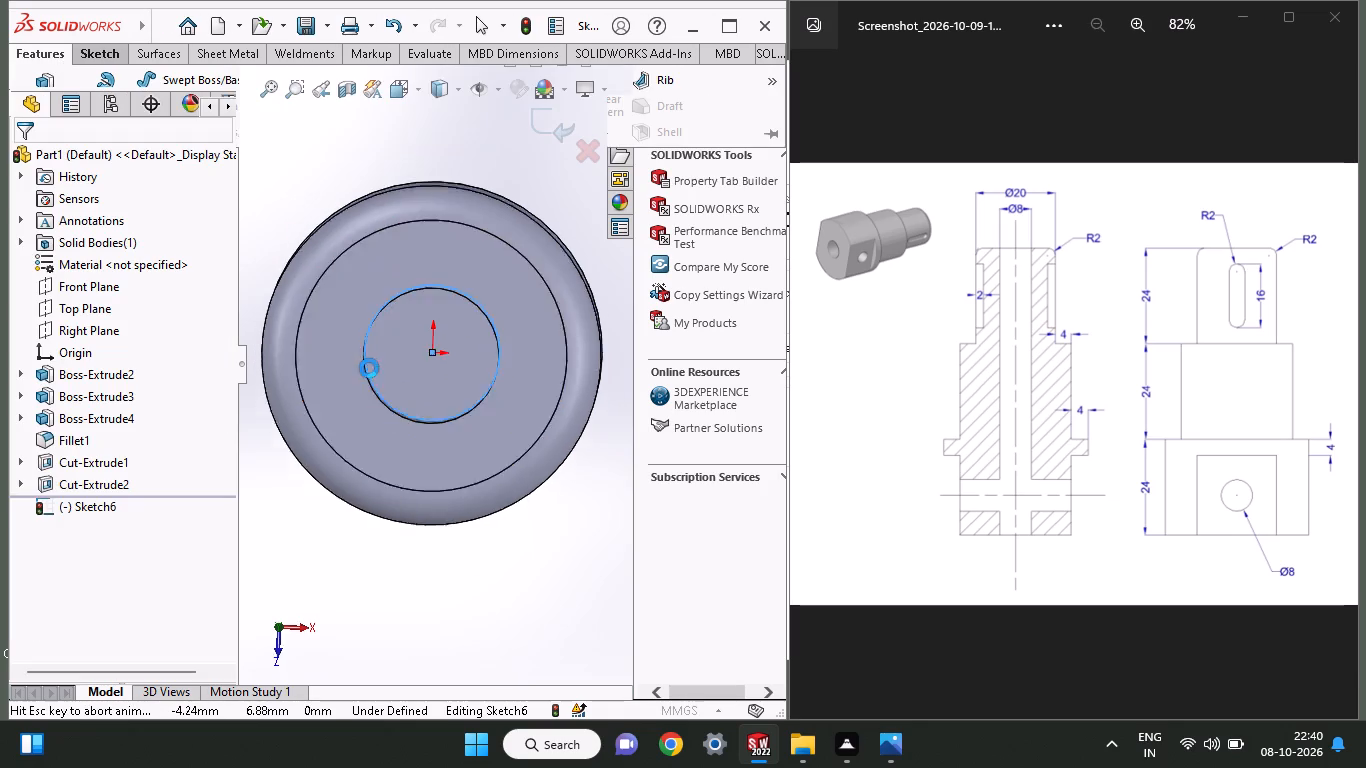
pyautogui.moveTo(370, 370); pyautogui.dragTo(400, 277, button='middle')
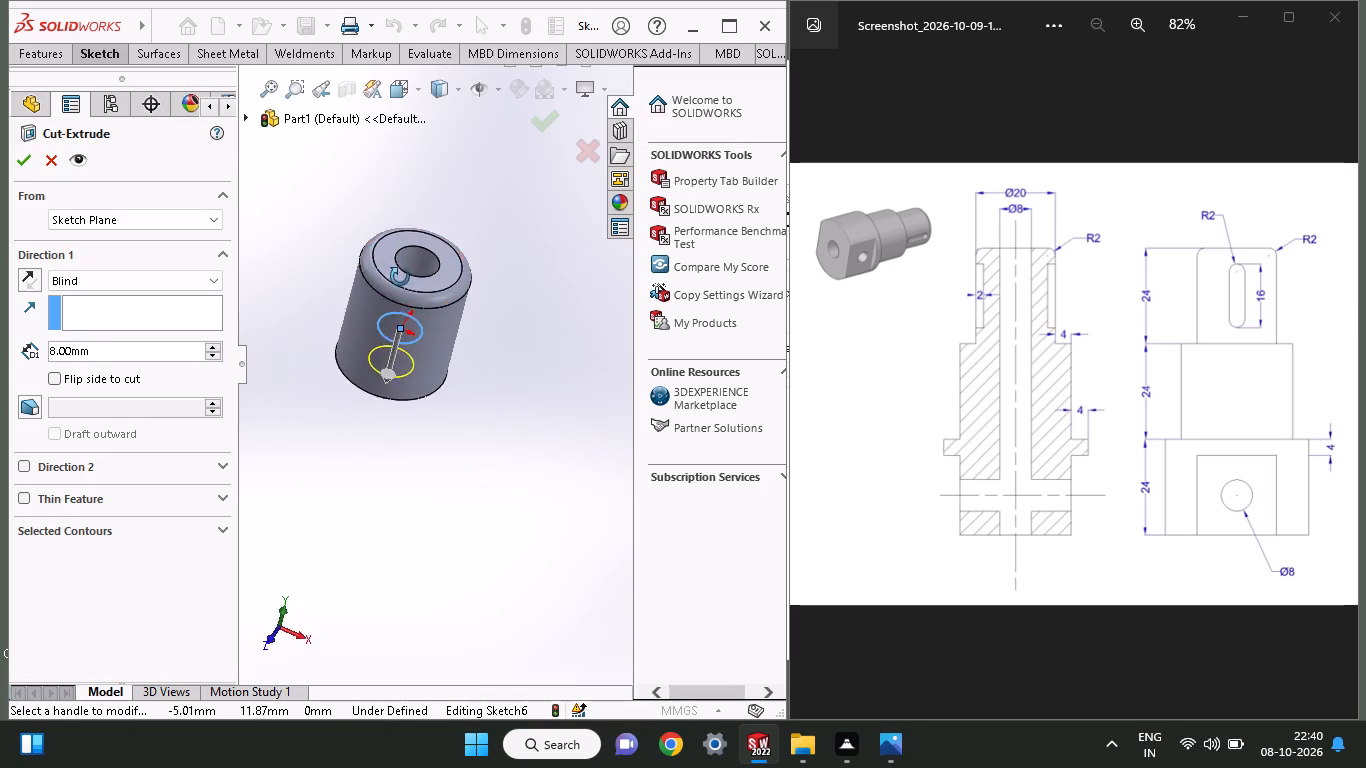
pyautogui.moveTo(400, 277); pyautogui.dragTo(405, 198, button='middle')
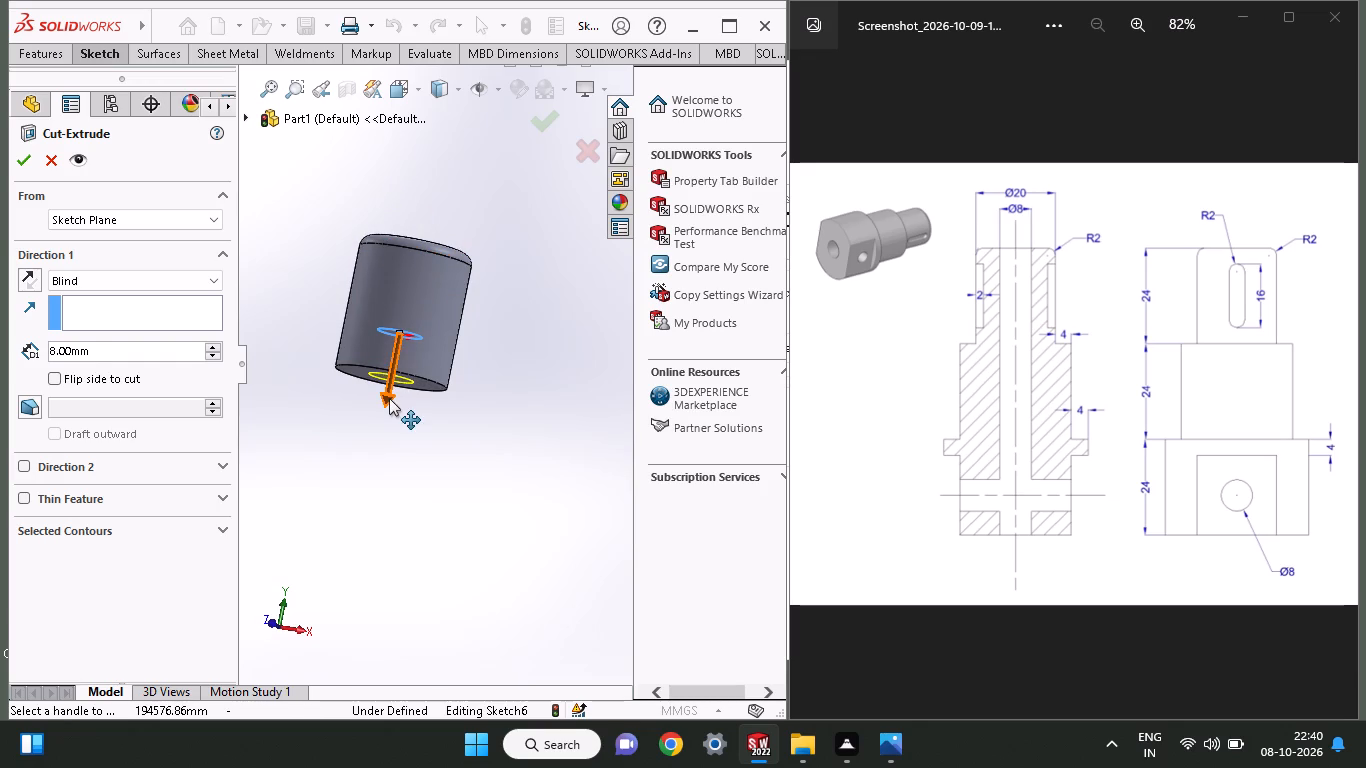
pyautogui.moveTo(389, 398); pyautogui.dragTo(376, 433)
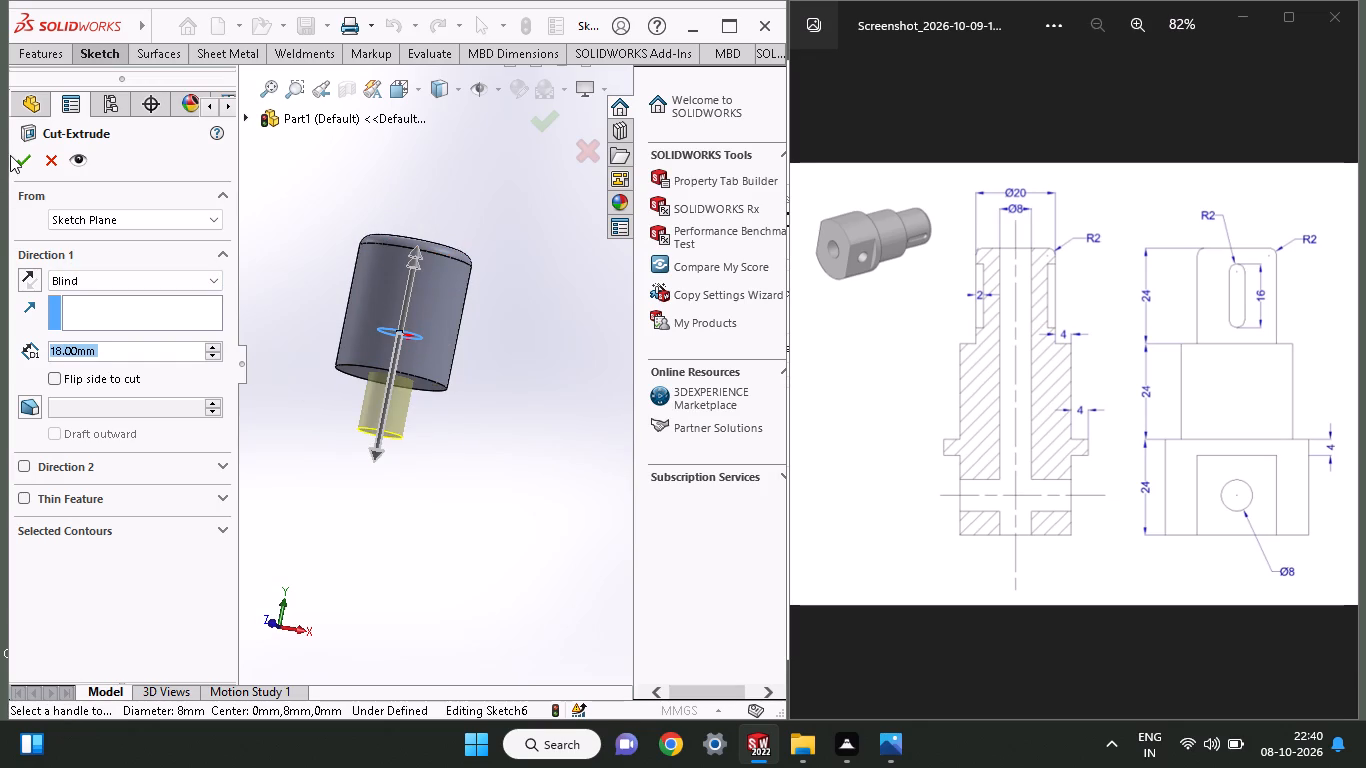
pyautogui.click(20, 155)
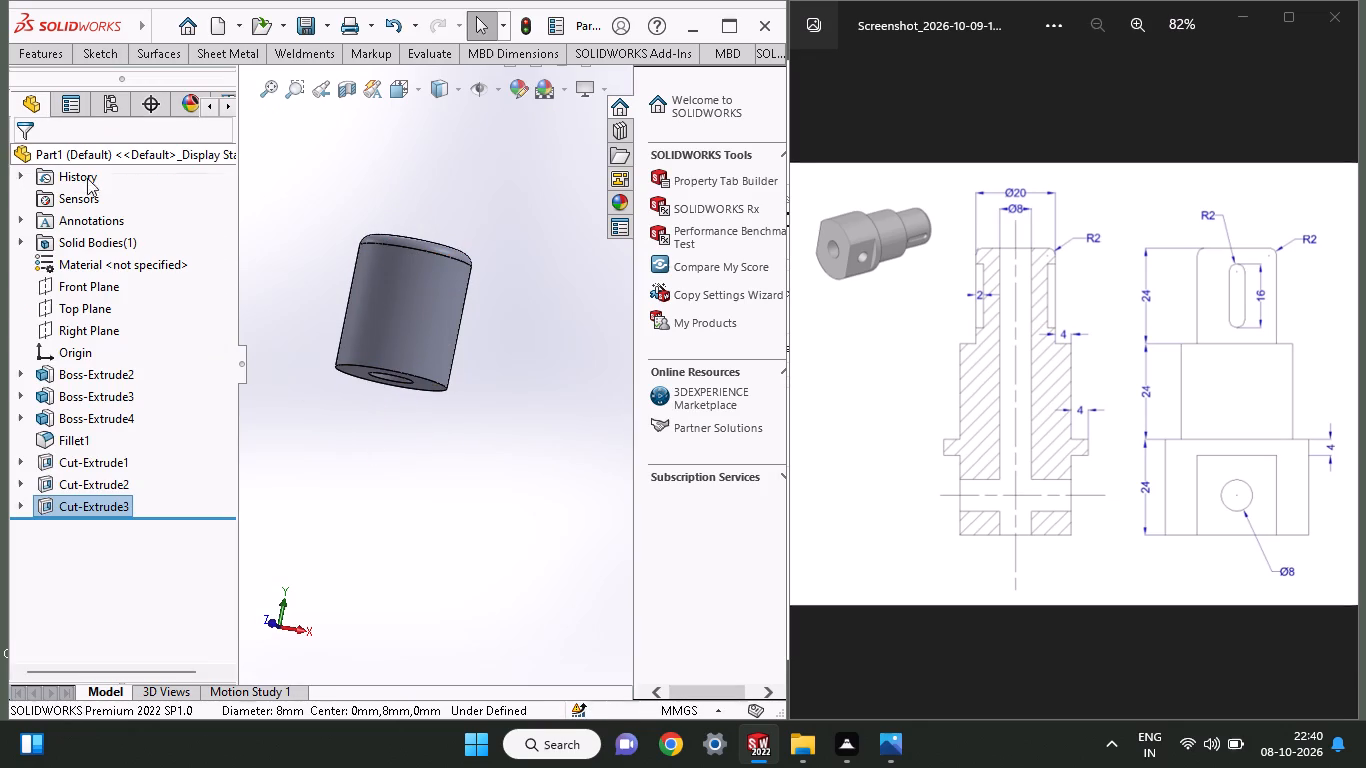
# Sketch a circle centred on the origin on the cylinder's flat bottom face and dimension its diameter to 28 mm.
pyautogui.moveTo(349, 397); pyautogui.dragTo(344, 302, button='middle')
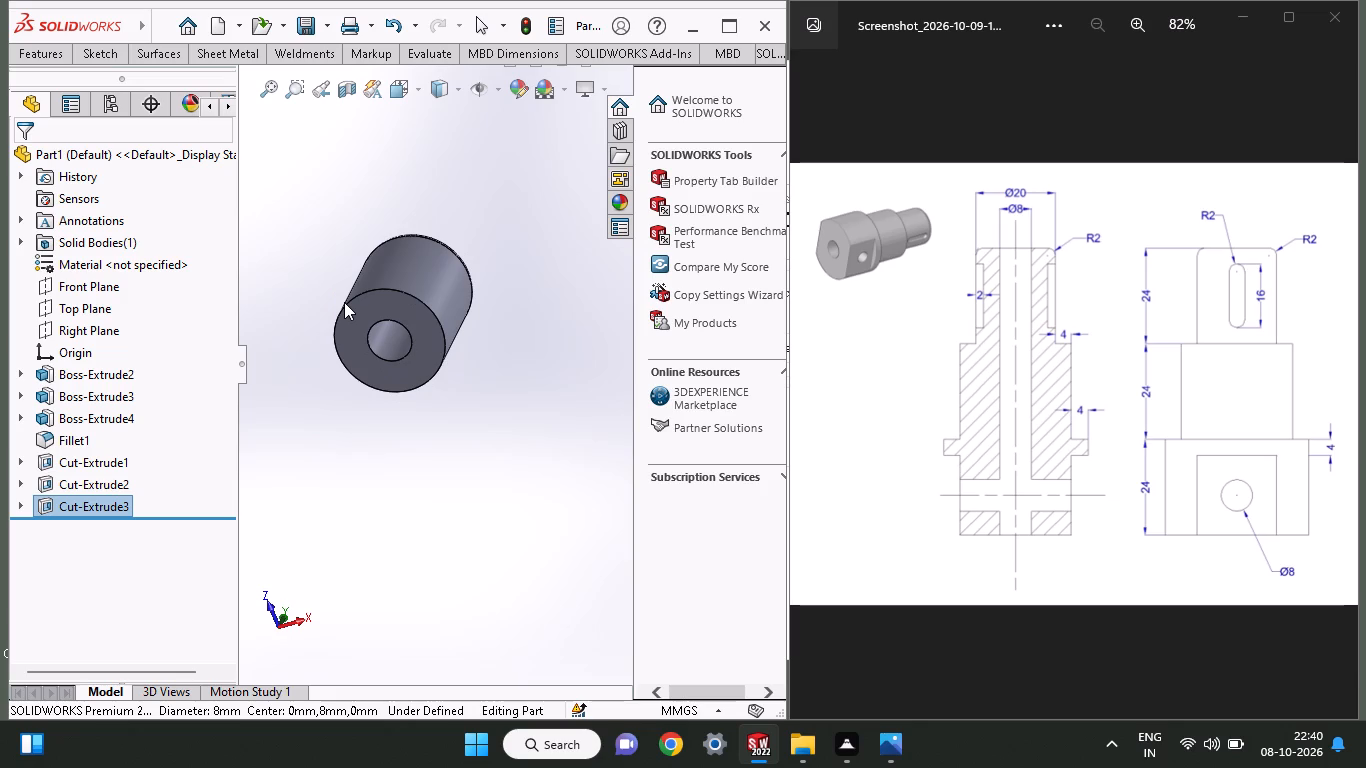
pyautogui.click(376, 342)
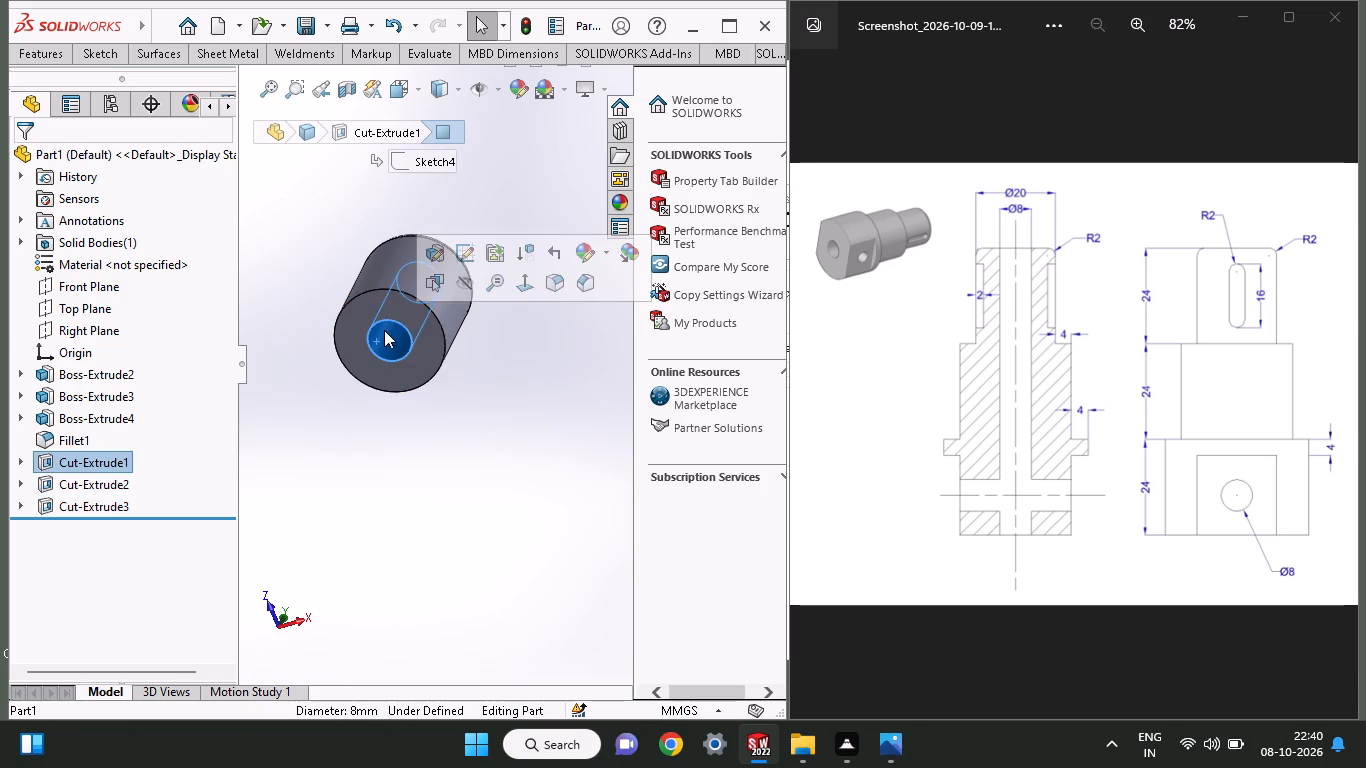
pyautogui.click(398, 312)
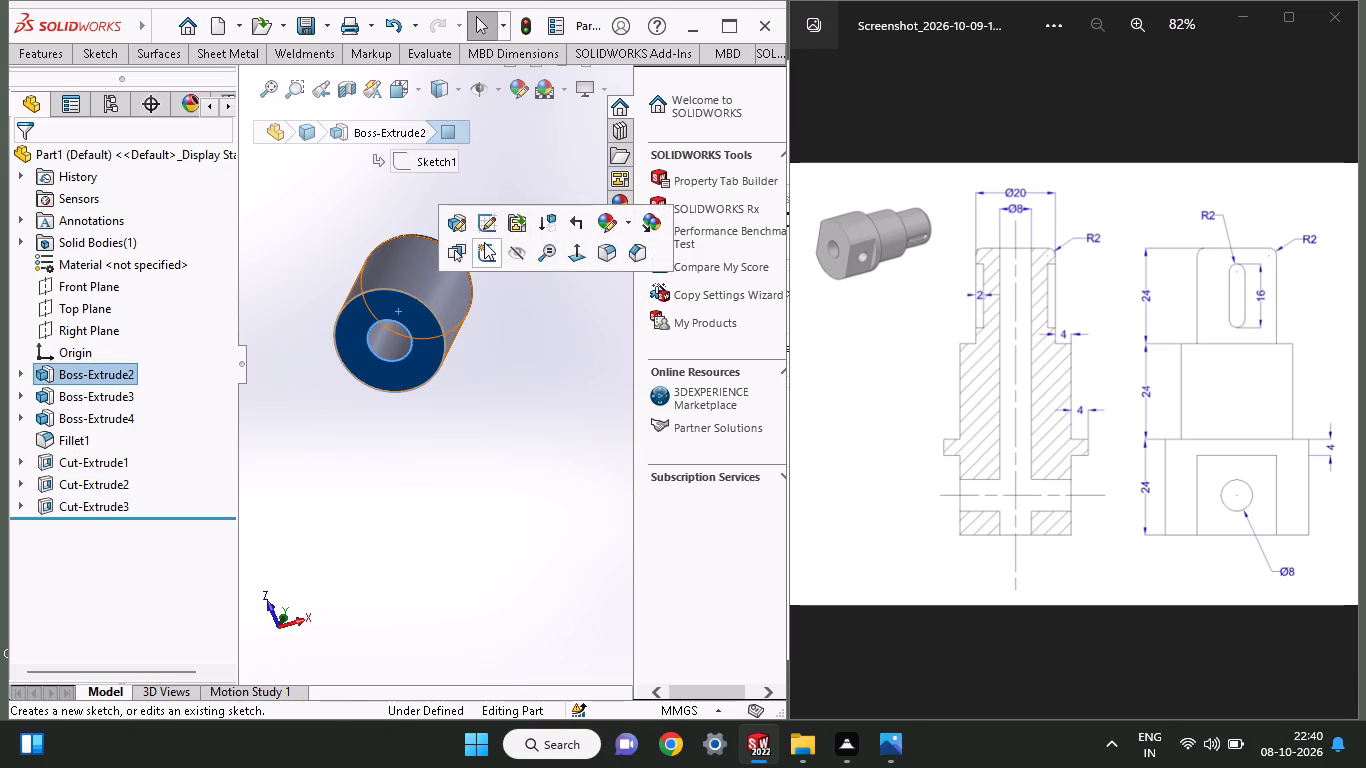
pyautogui.click(484, 242)
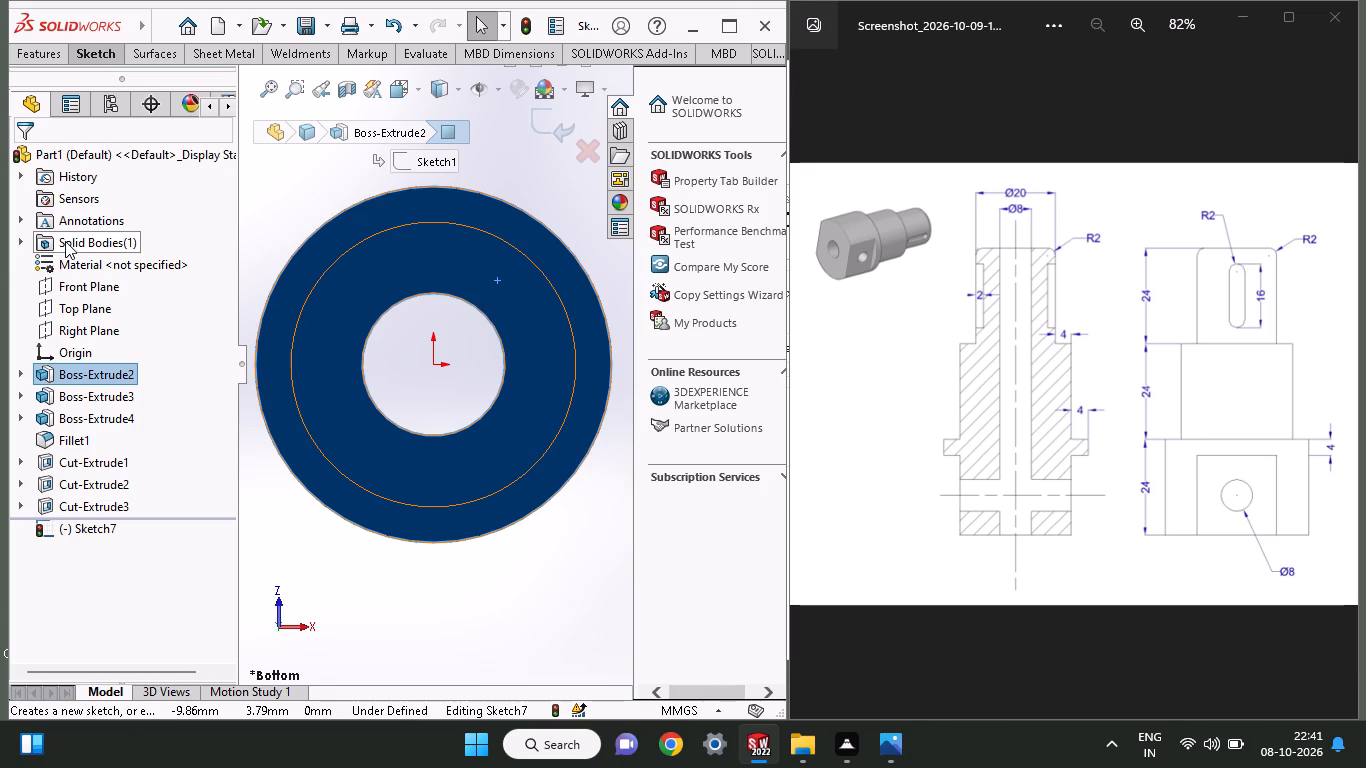
pyautogui.click(87, 53)
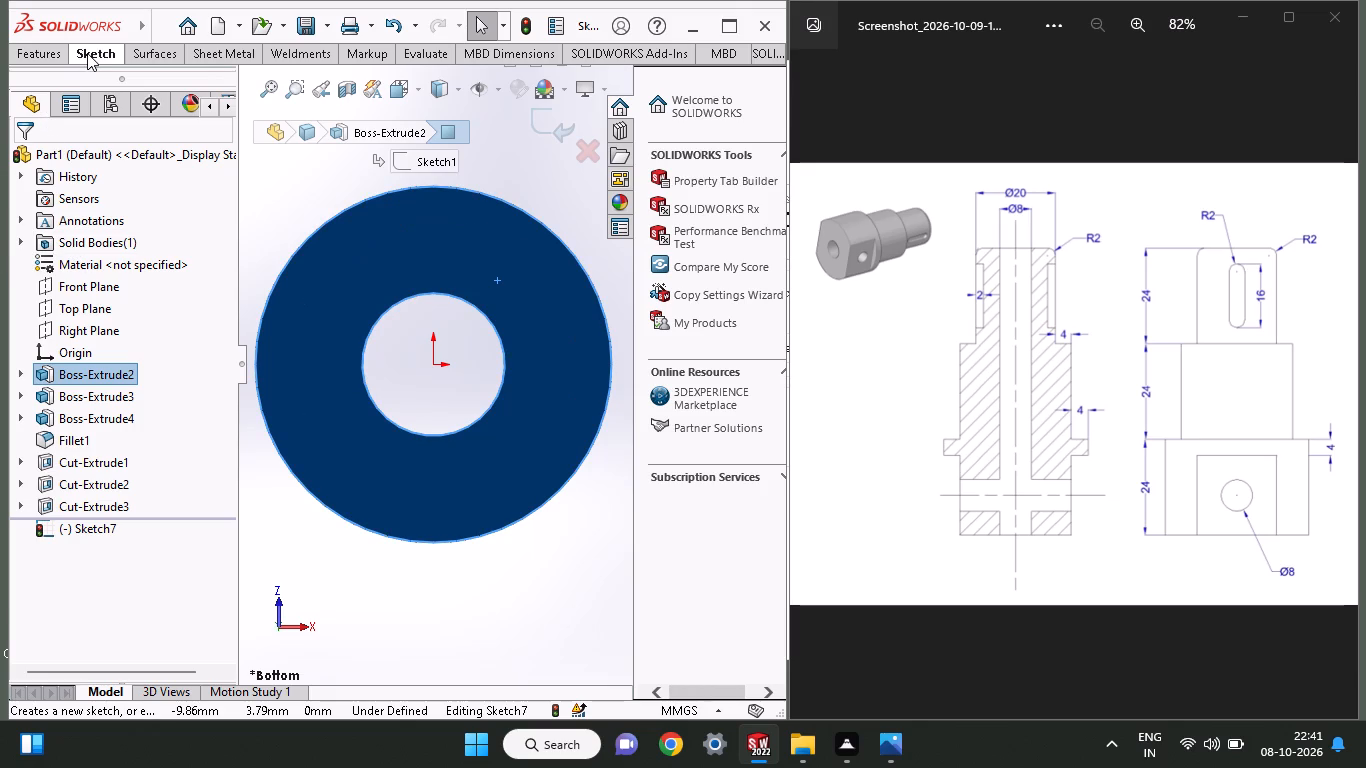
pyautogui.click(138, 125)
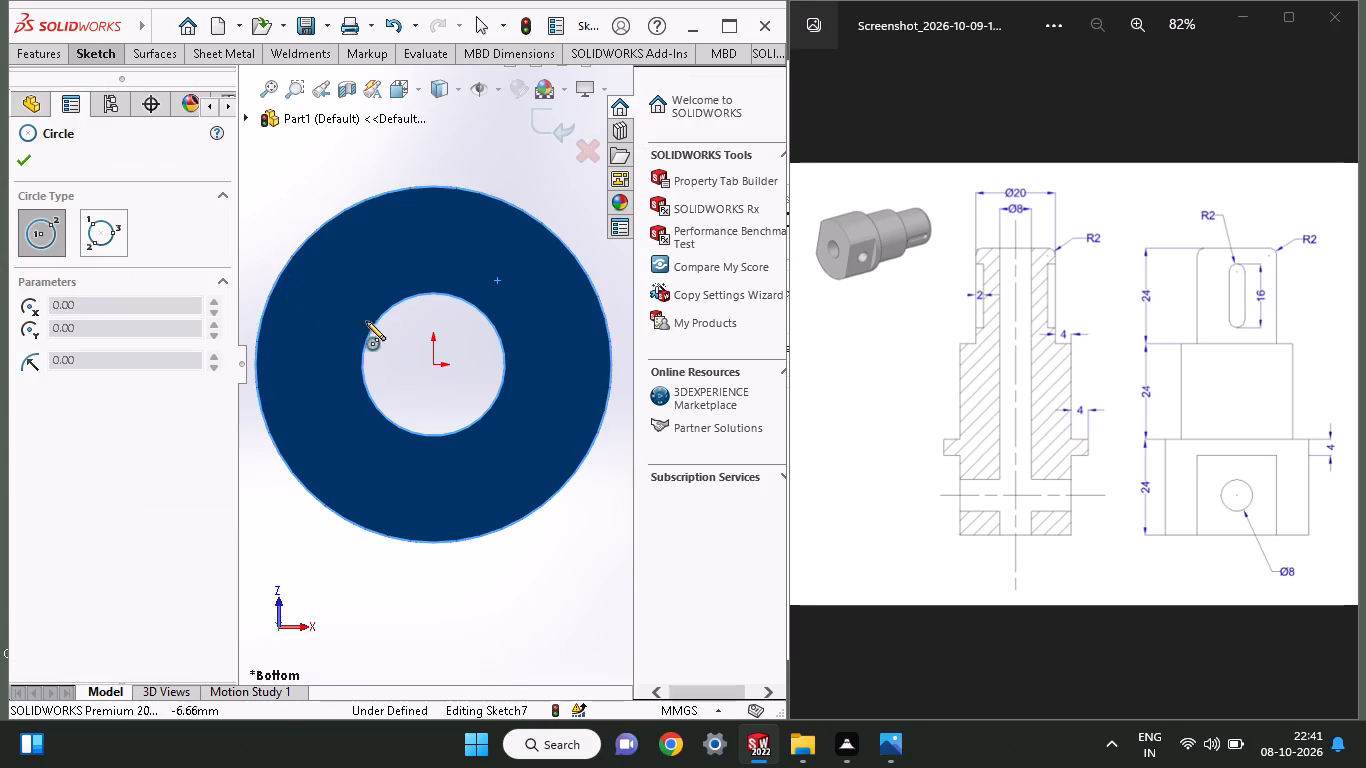
pyautogui.click(433, 360)
pyautogui.click(519, 584)
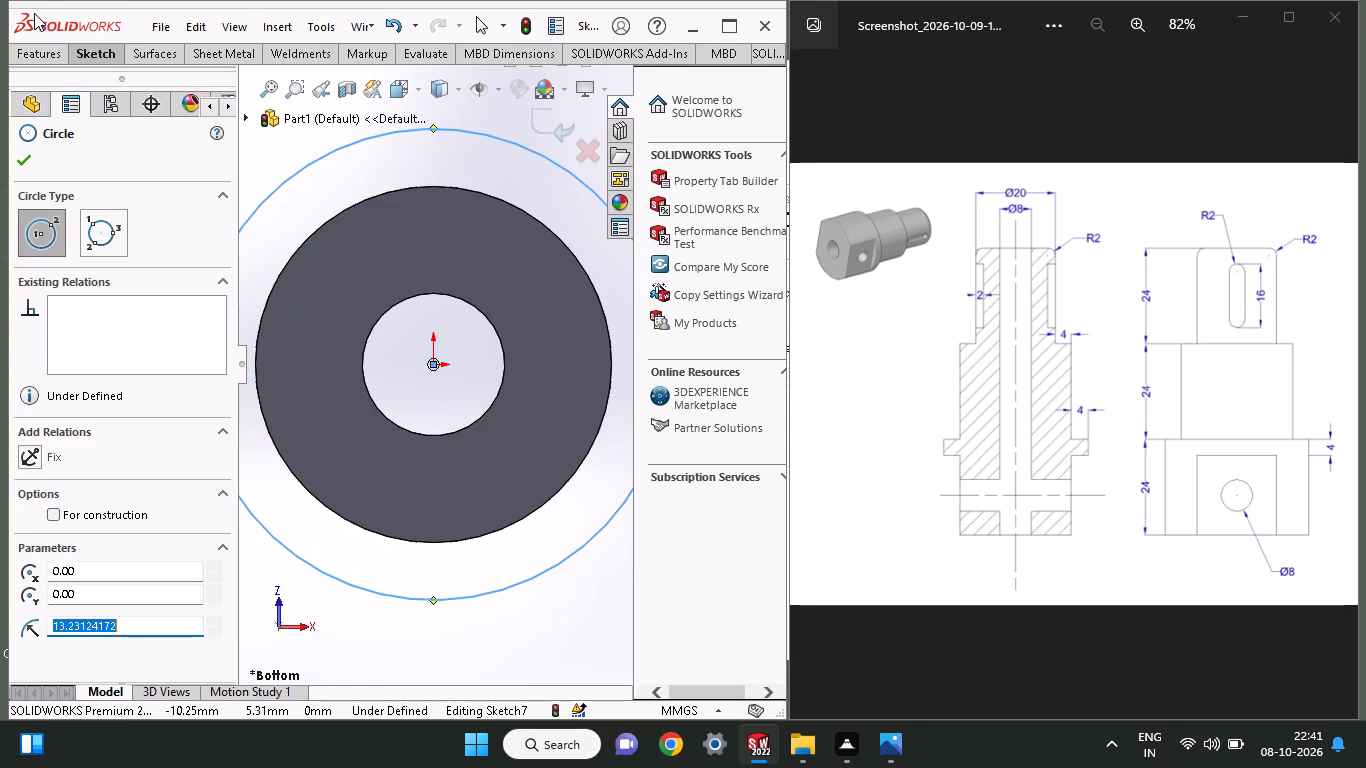
pyautogui.click(109, 63)
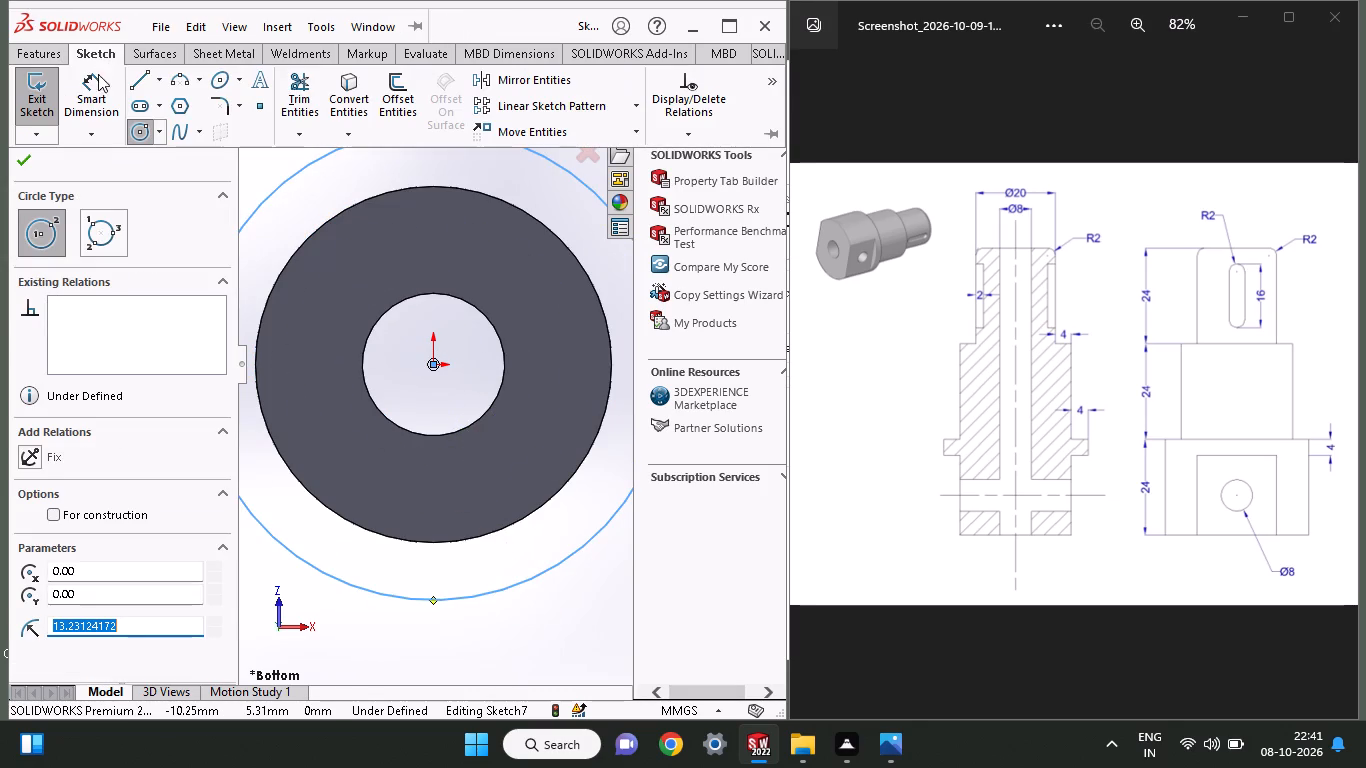
pyautogui.click(93, 82)
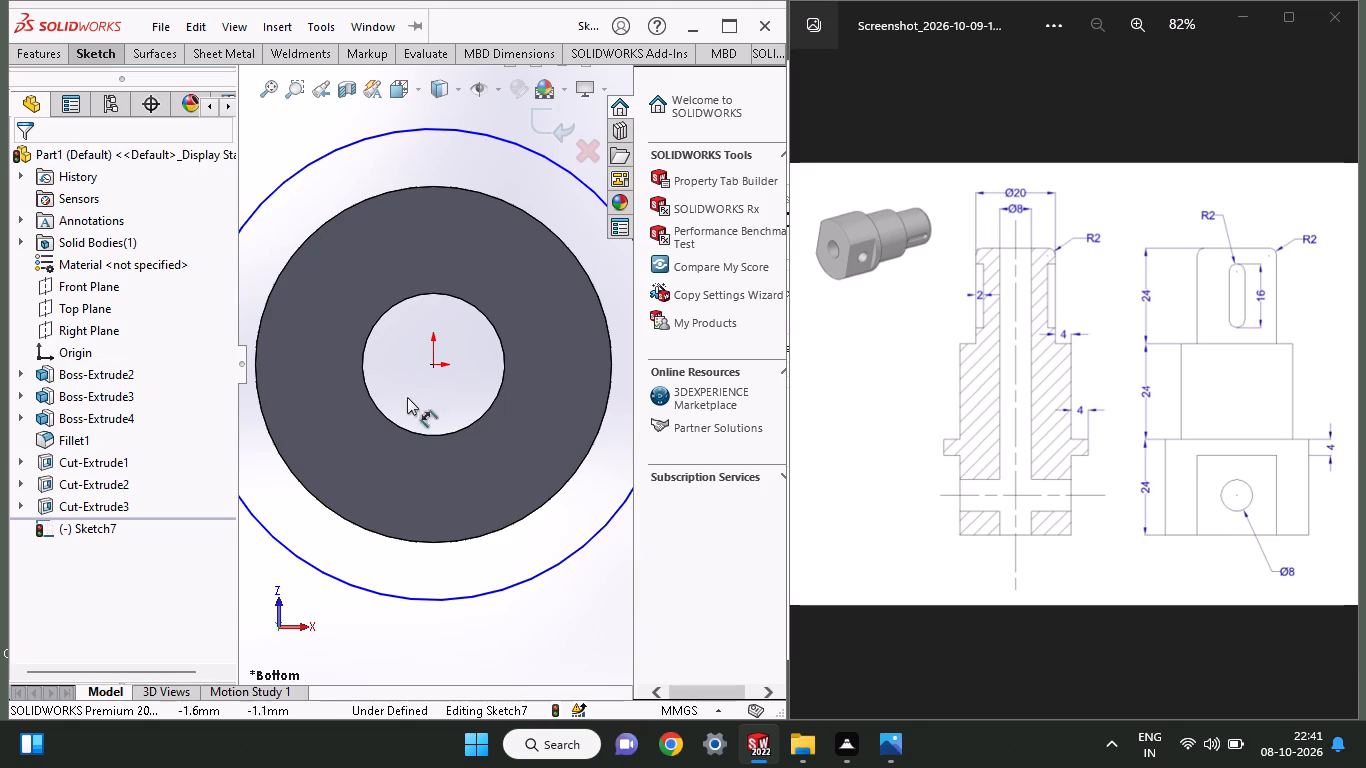
pyautogui.click(422, 601)
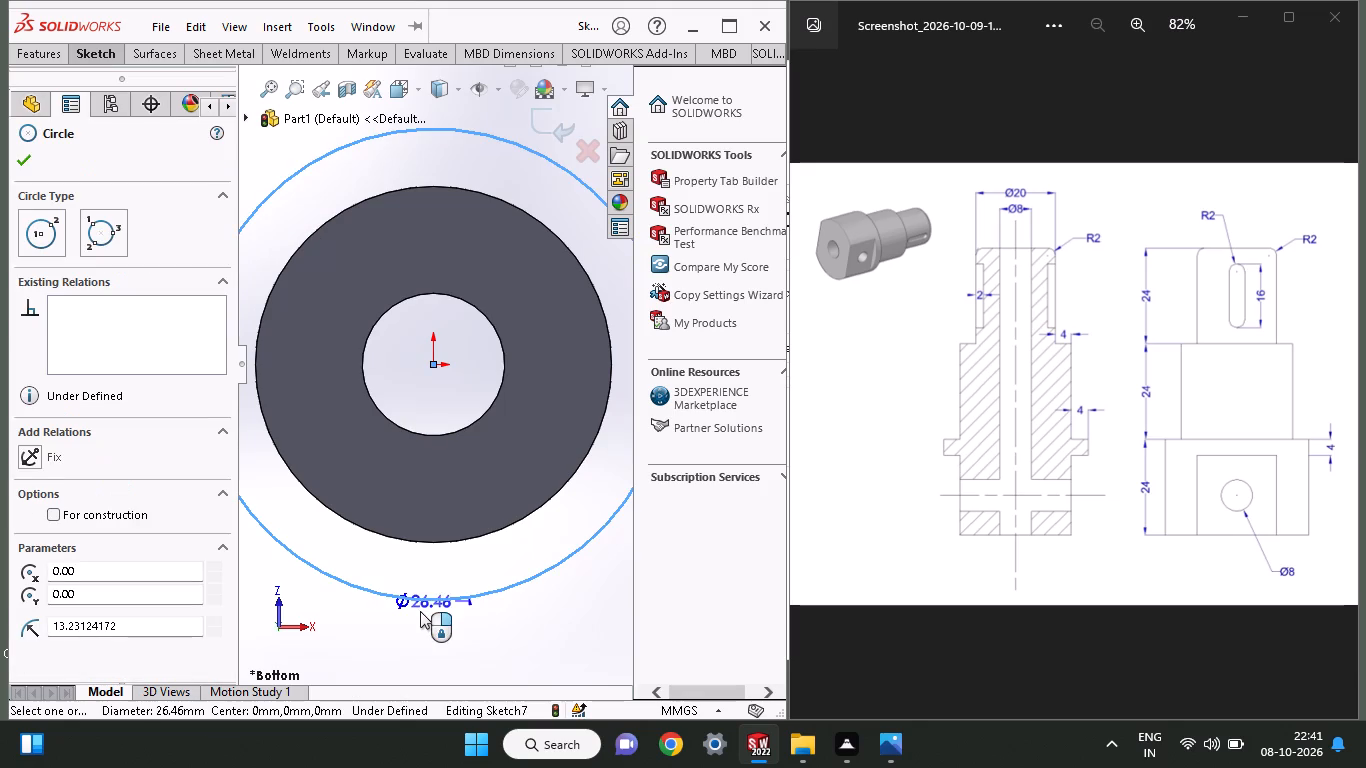
pyautogui.click(411, 656)
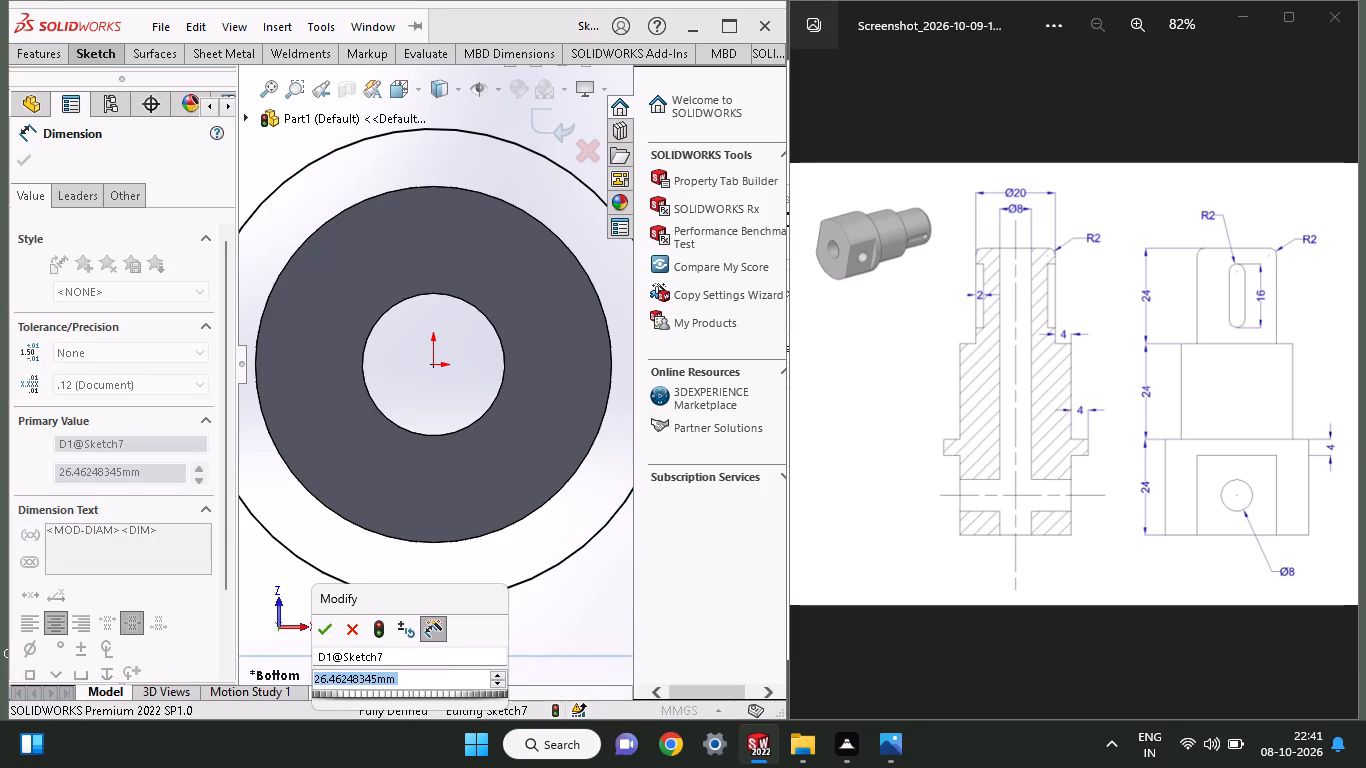
pyautogui.write('28')
pyautogui.press('Return')
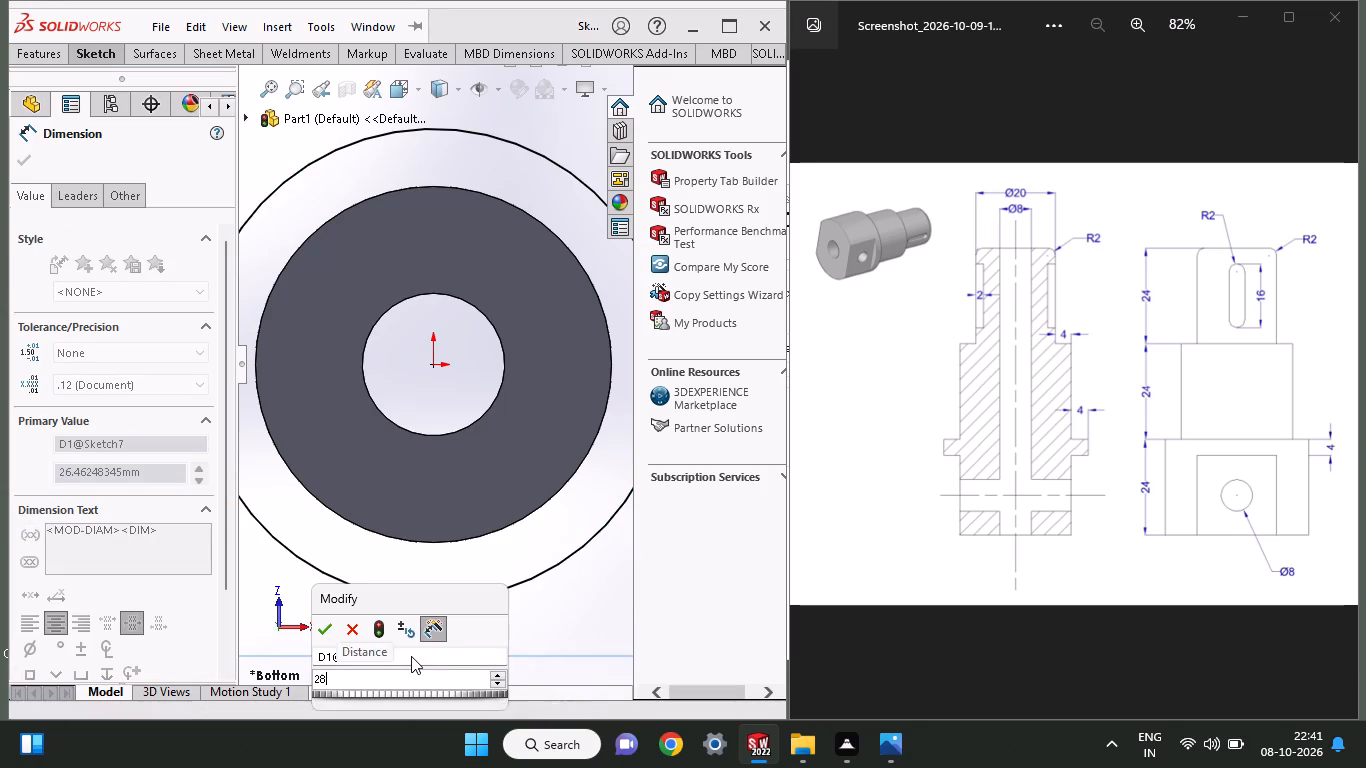
pyautogui.keyDown('ctrl'); pyautogui.scroll(1, 411, 656); pyautogui.keyUp('ctrl')
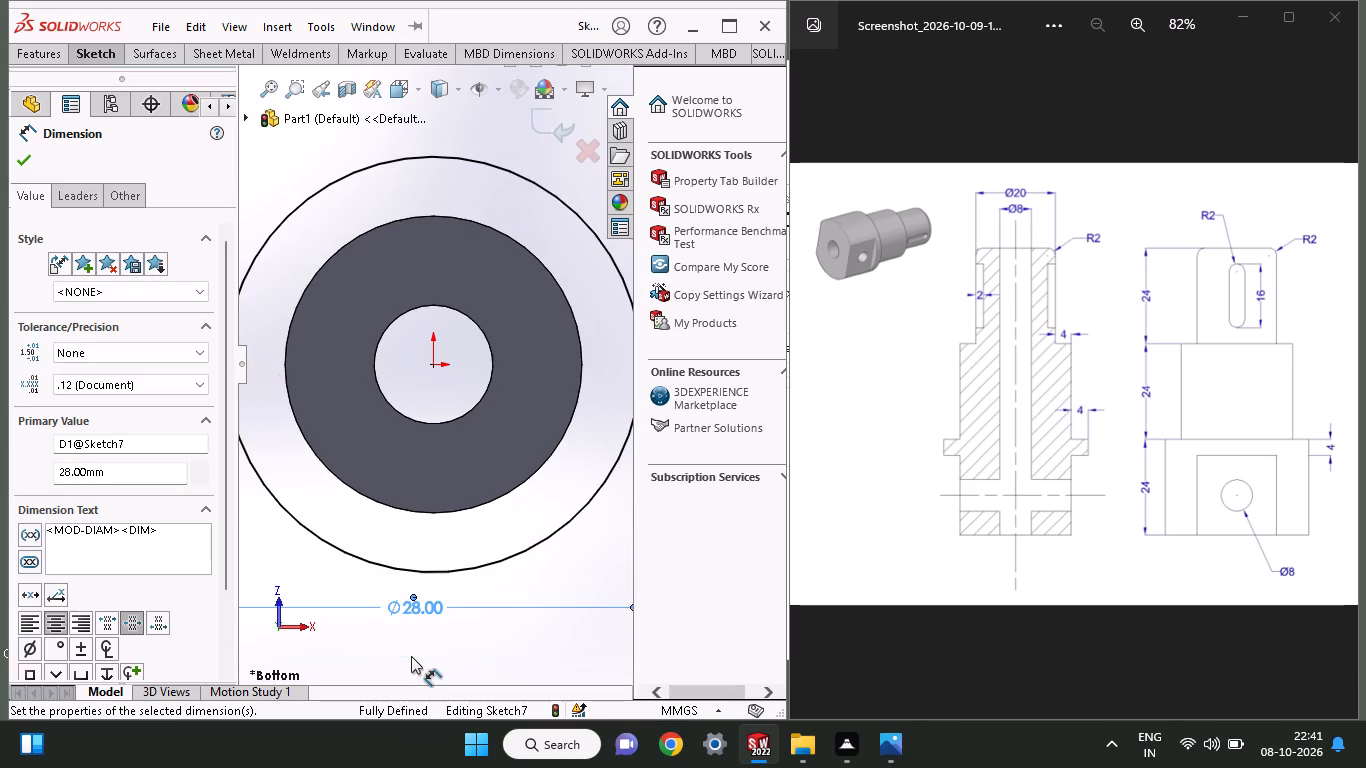
# Extrude the 28 mm circle as an 8 mm blind boss from the cylinder's bottom face, merged with the body.
pyautogui.keyDown('ctrl'); pyautogui.scroll(2, 411, 656); pyautogui.keyUp('ctrl')
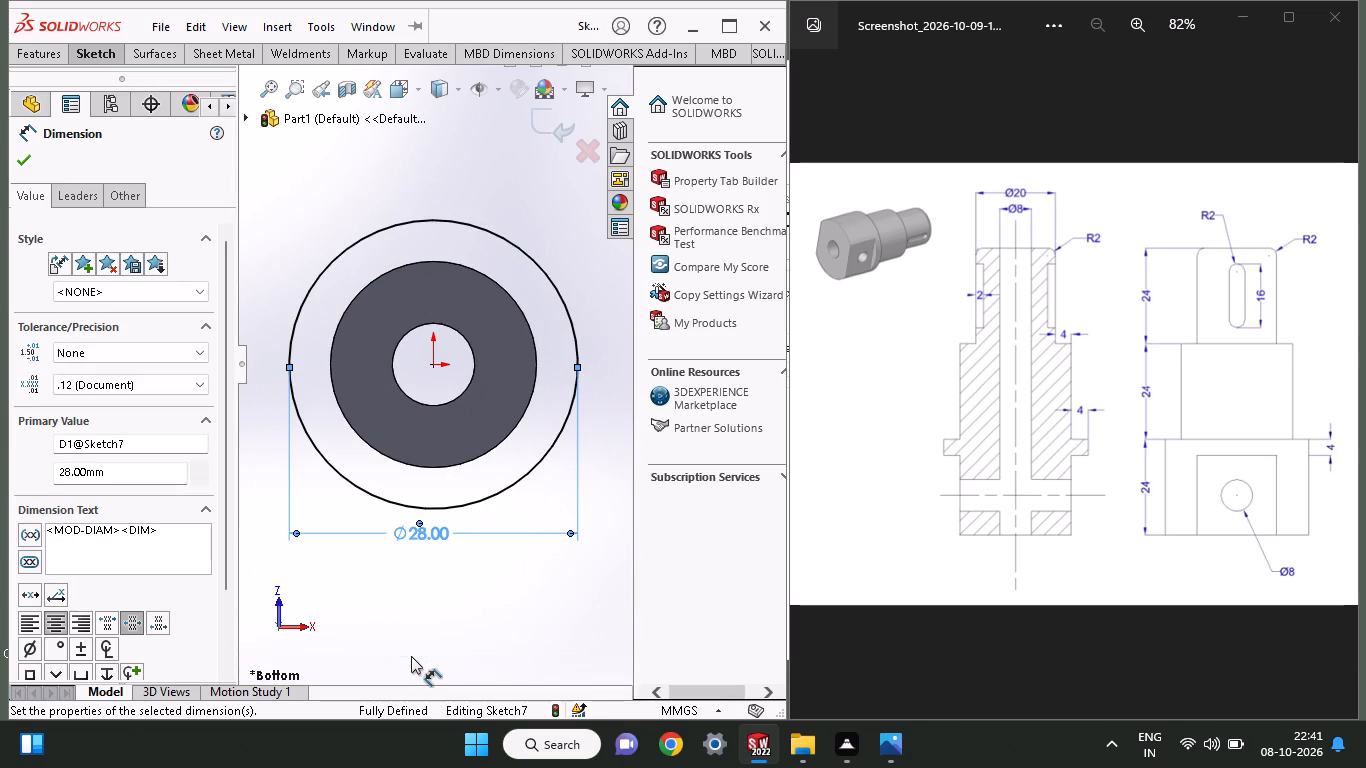
pyautogui.click(20, 45)
pyautogui.click(62, 110)
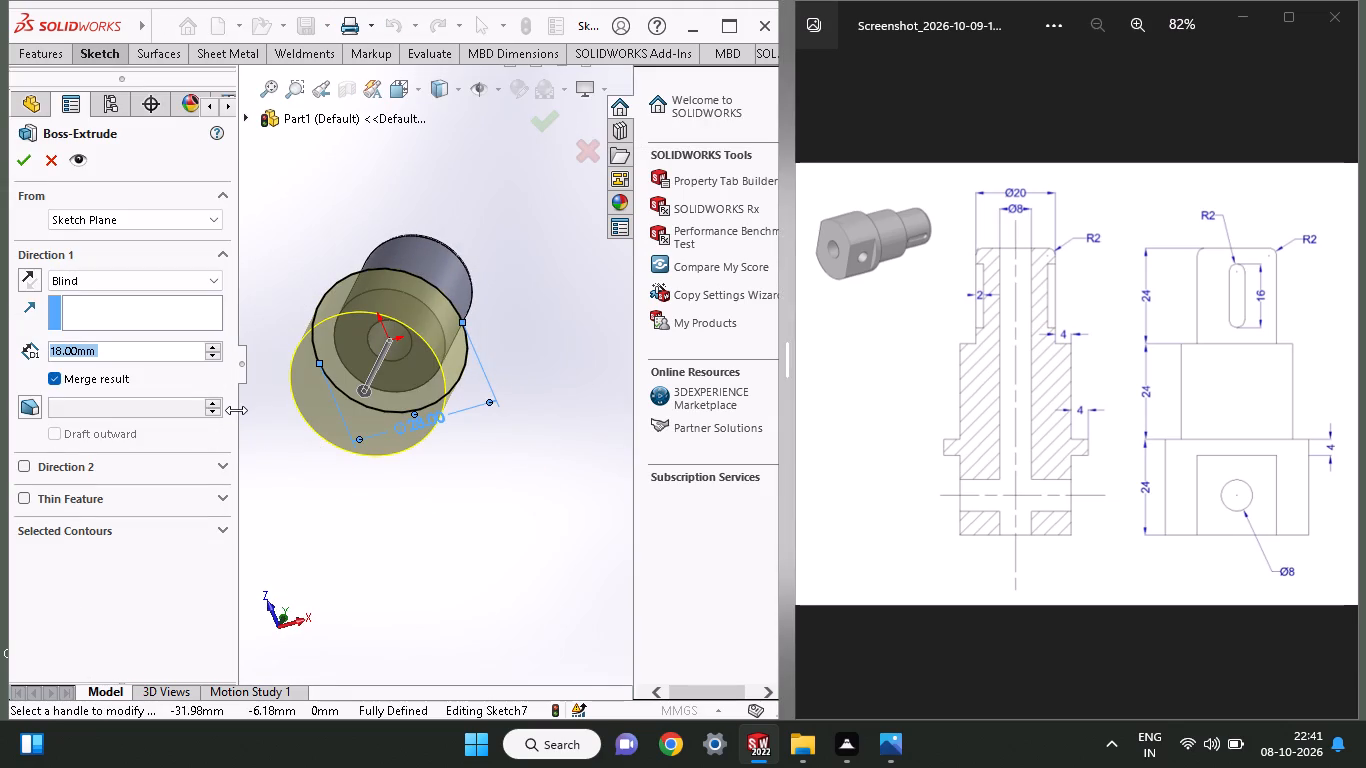
pyautogui.press('8')
pyautogui.press('Return')
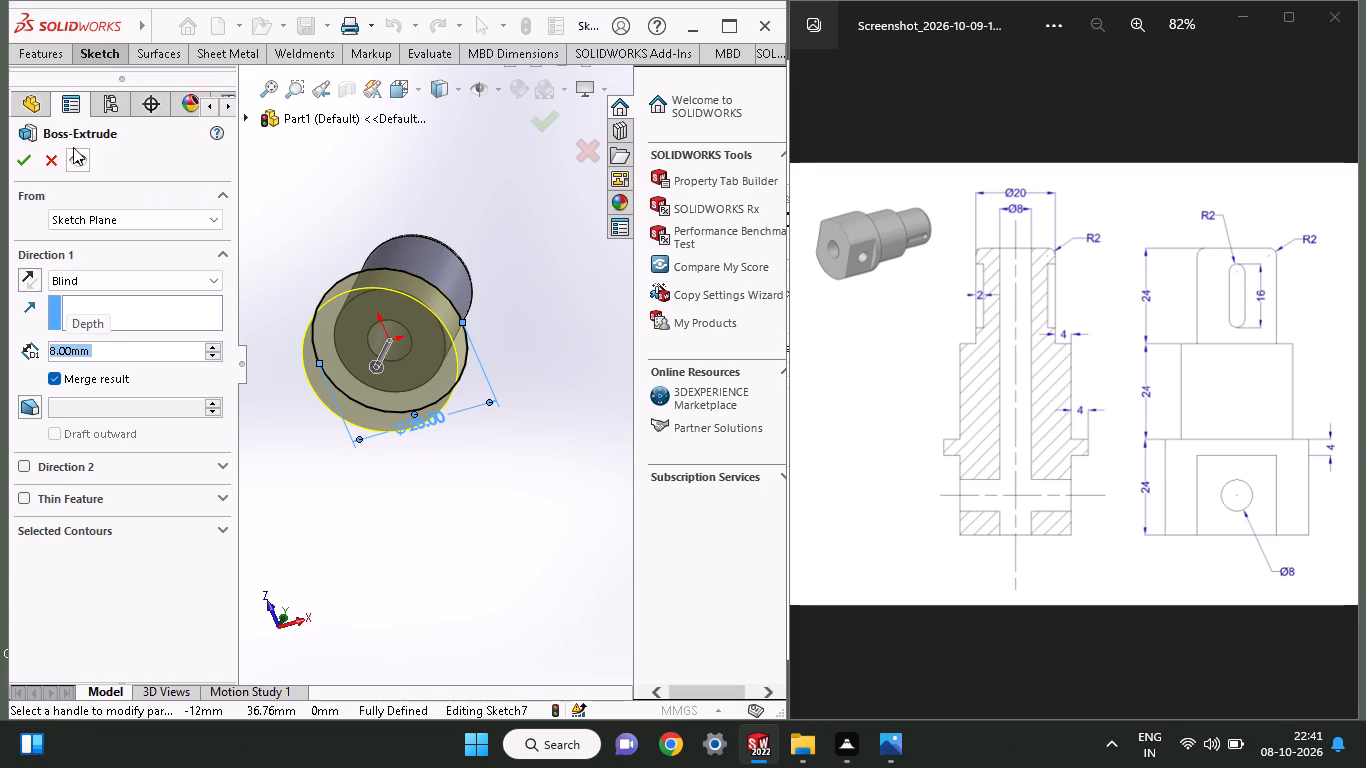
pyautogui.click(29, 158)
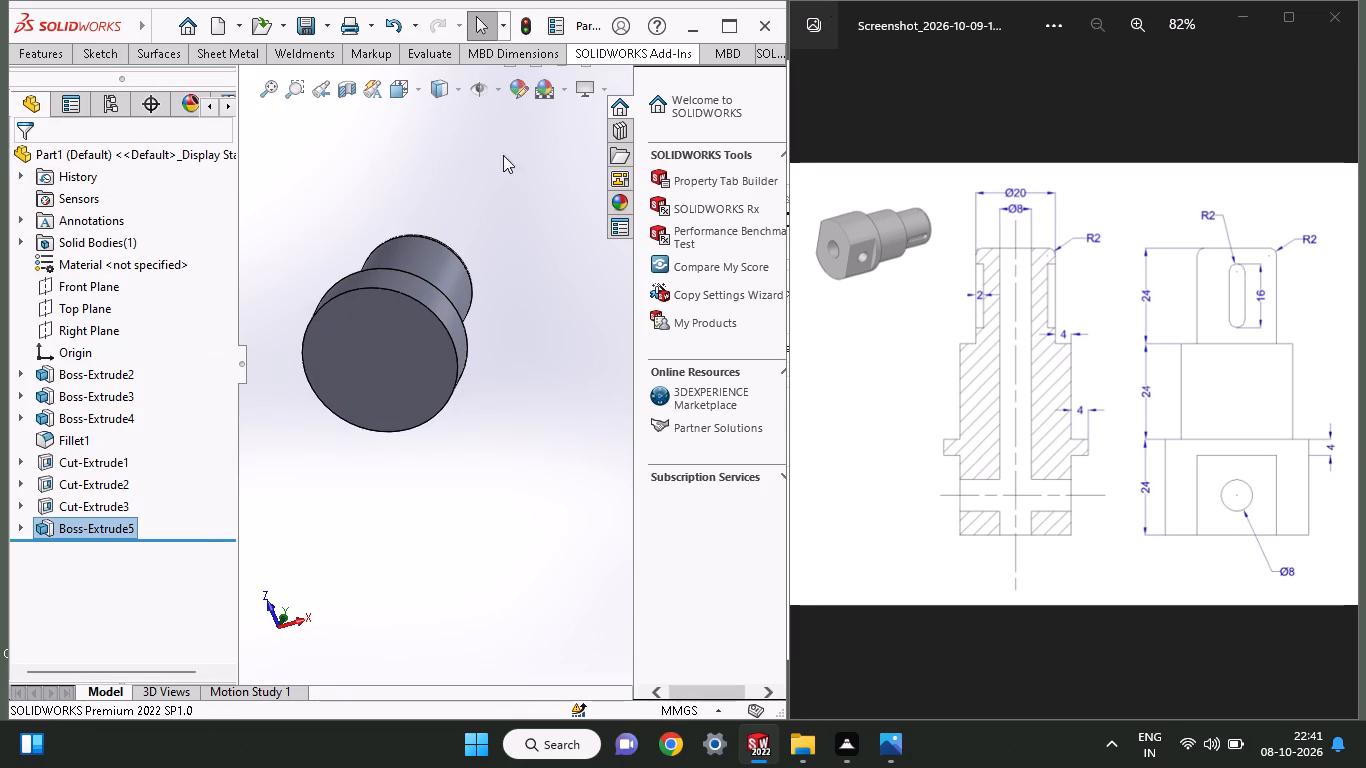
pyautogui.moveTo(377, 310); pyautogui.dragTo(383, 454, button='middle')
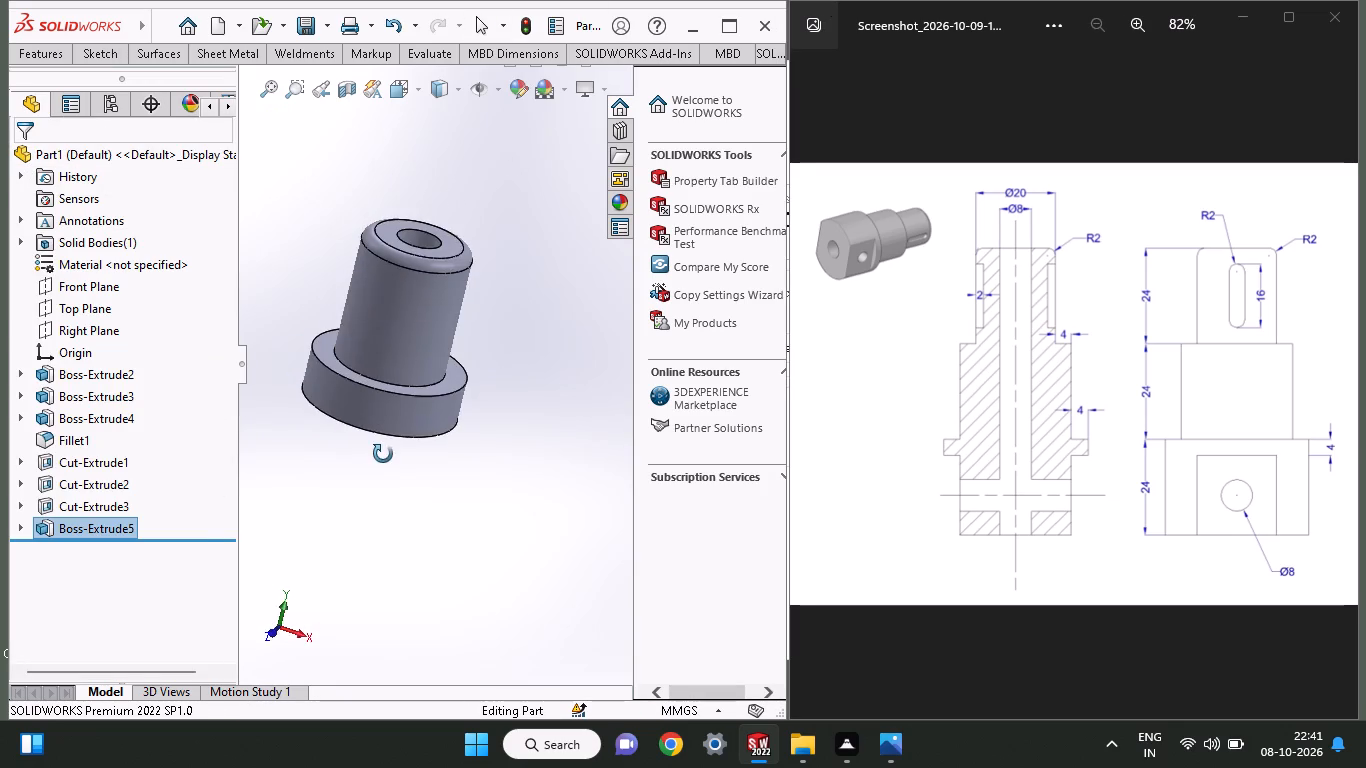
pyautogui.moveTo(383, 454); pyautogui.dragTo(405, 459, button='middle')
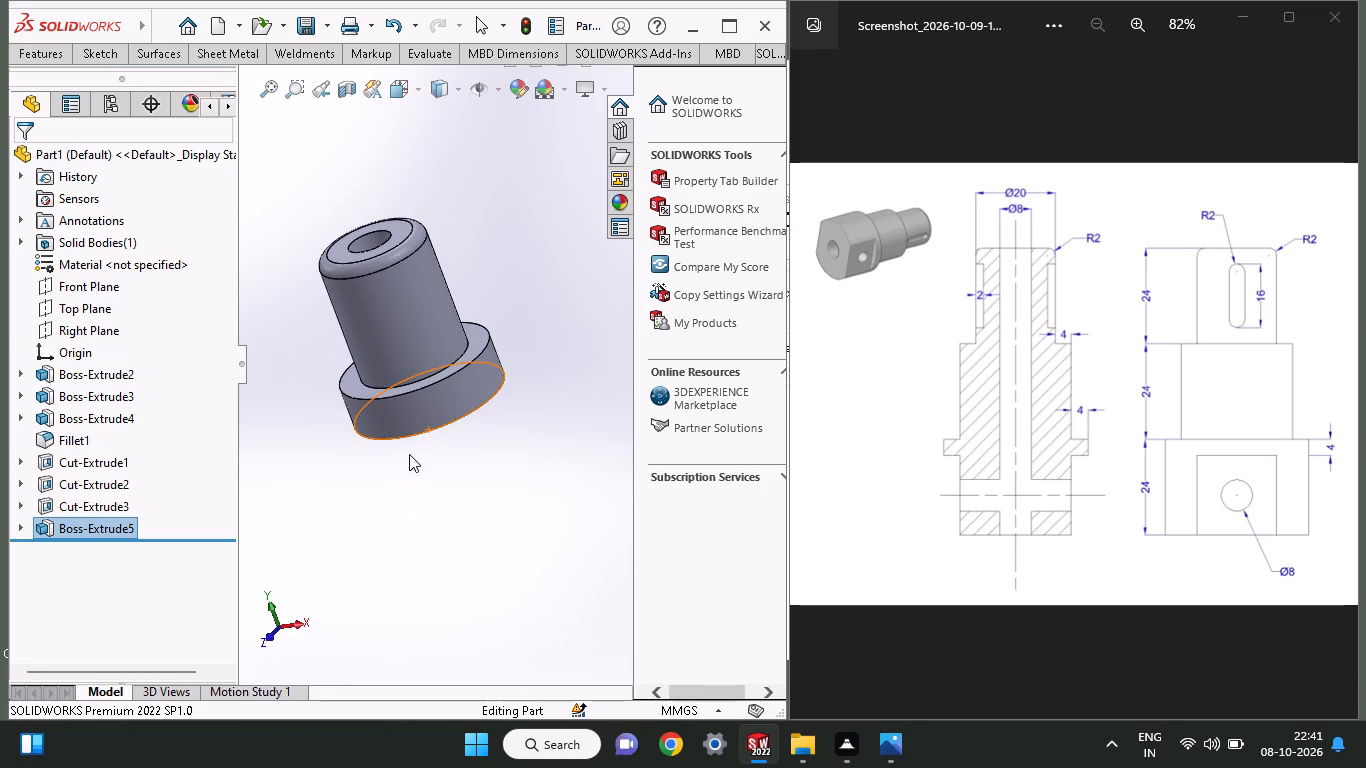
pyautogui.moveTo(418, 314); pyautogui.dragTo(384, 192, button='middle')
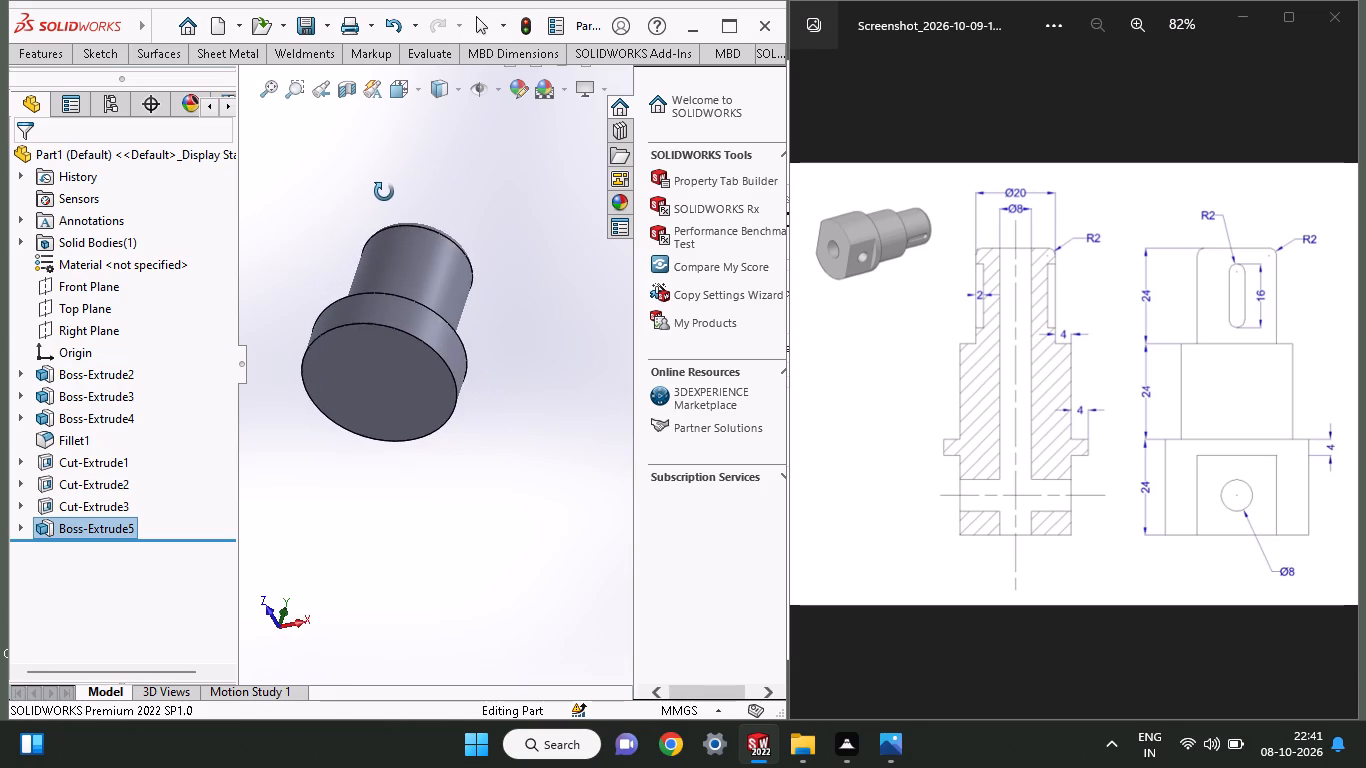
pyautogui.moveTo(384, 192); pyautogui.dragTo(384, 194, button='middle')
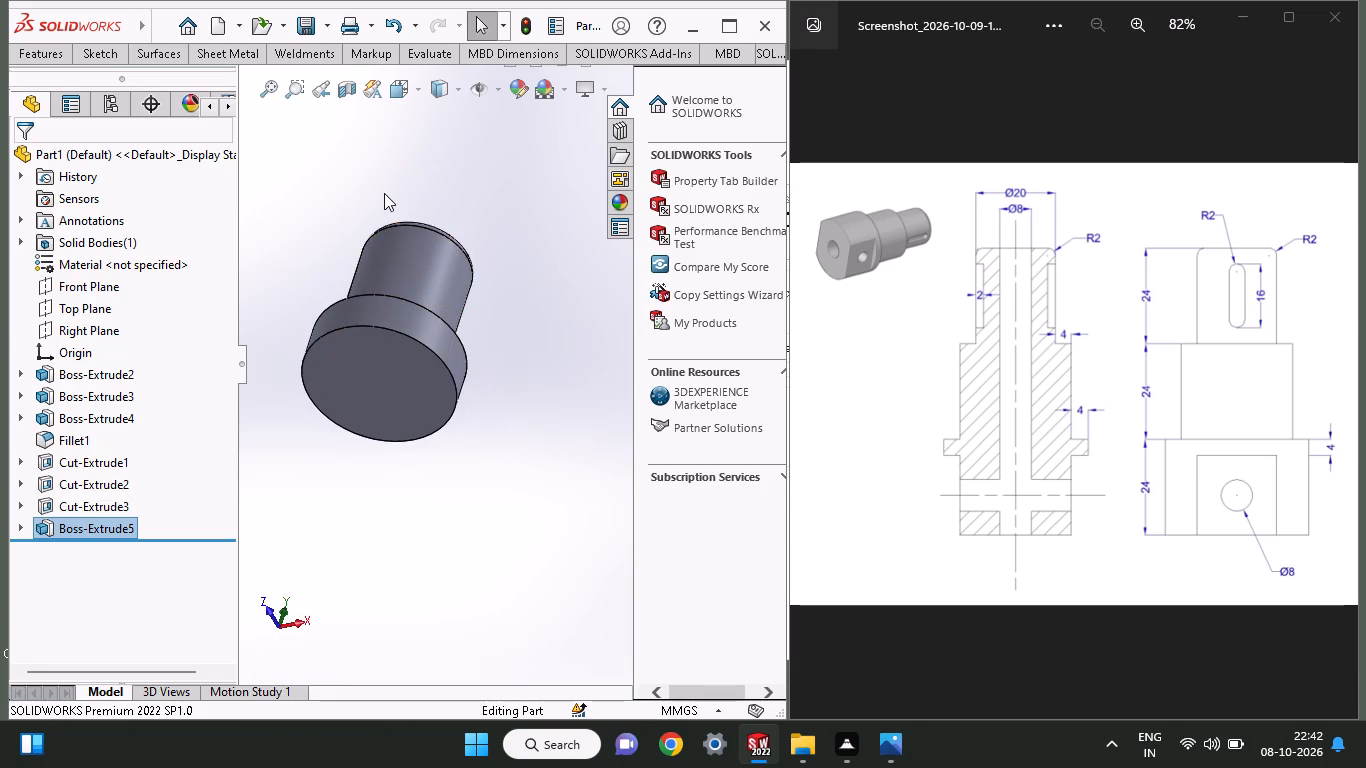
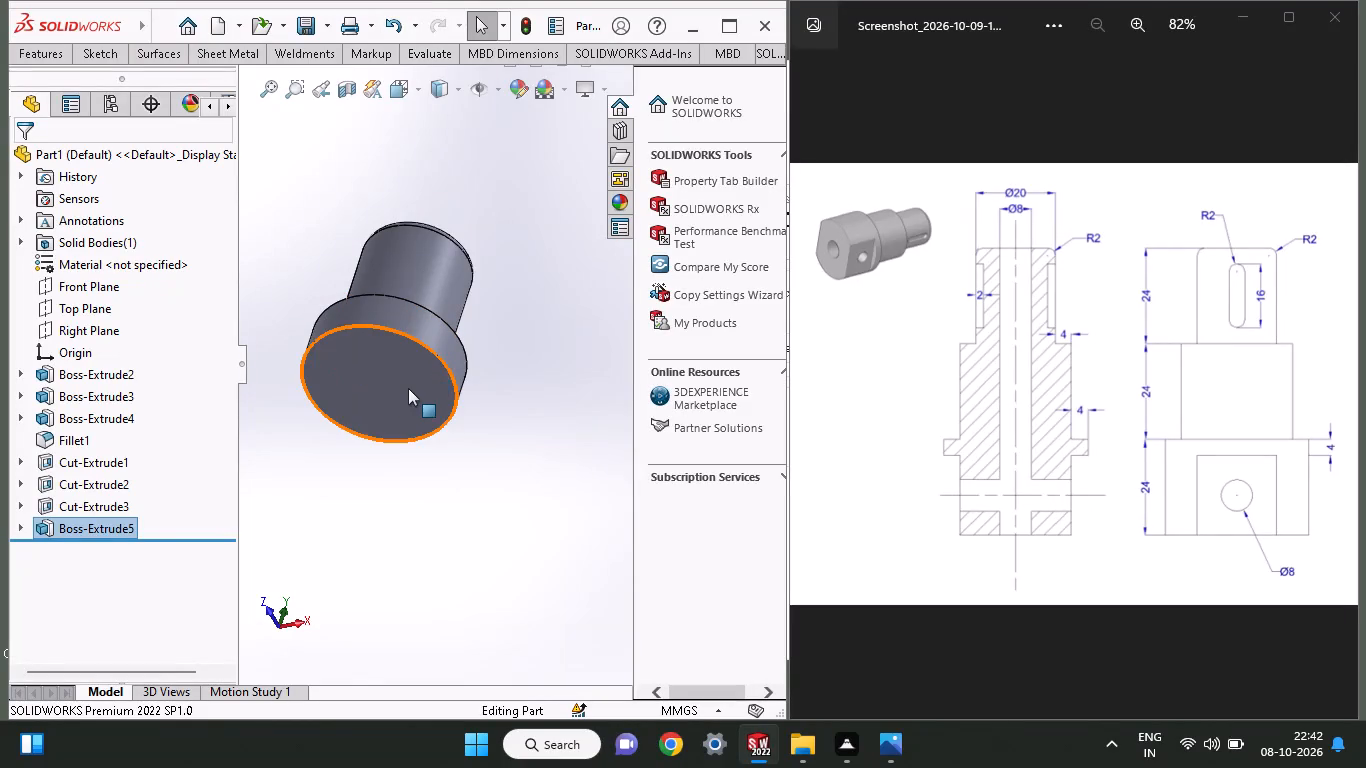
# Sketch a 14 mm radius circle centred on the origin on the flat bottom face of the 28 mm section.
pyautogui.click(401, 399)
pyautogui.click(493, 351)
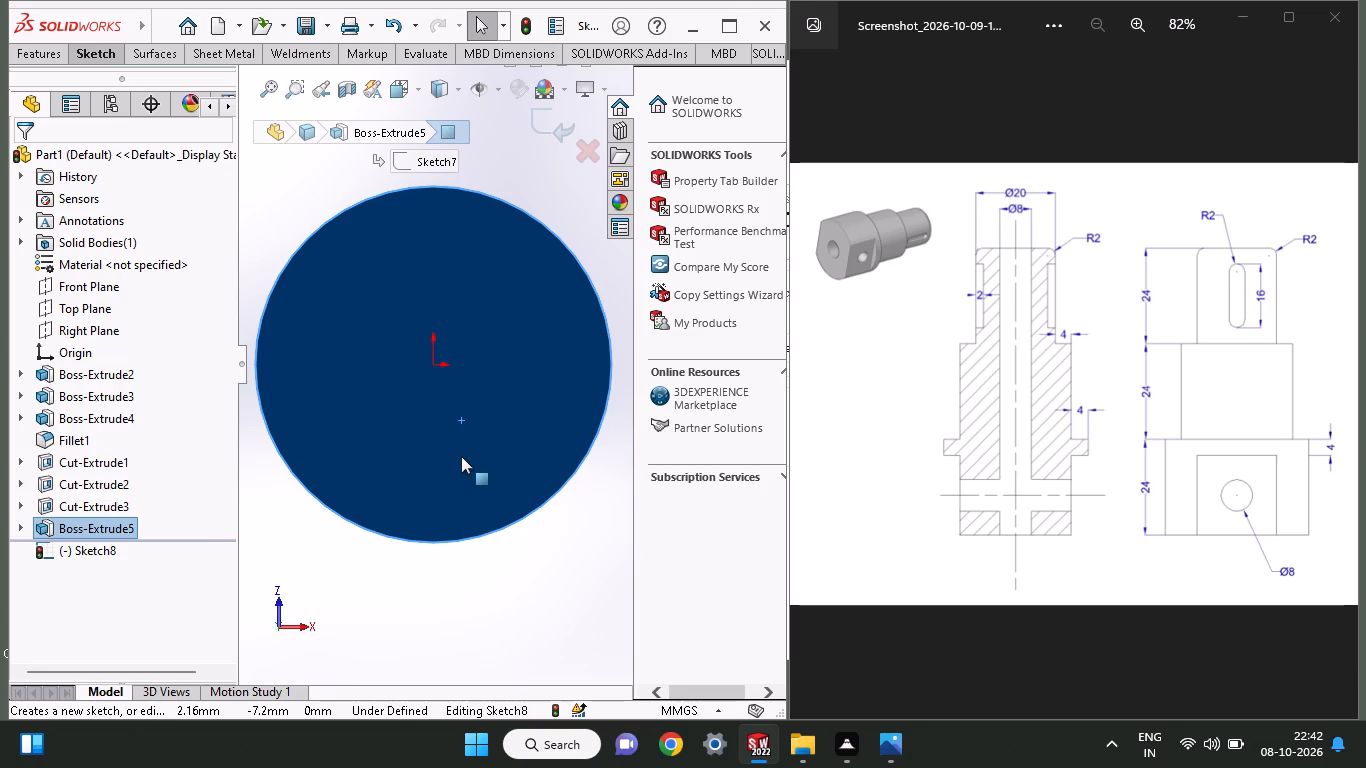
pyautogui.click(95, 52)
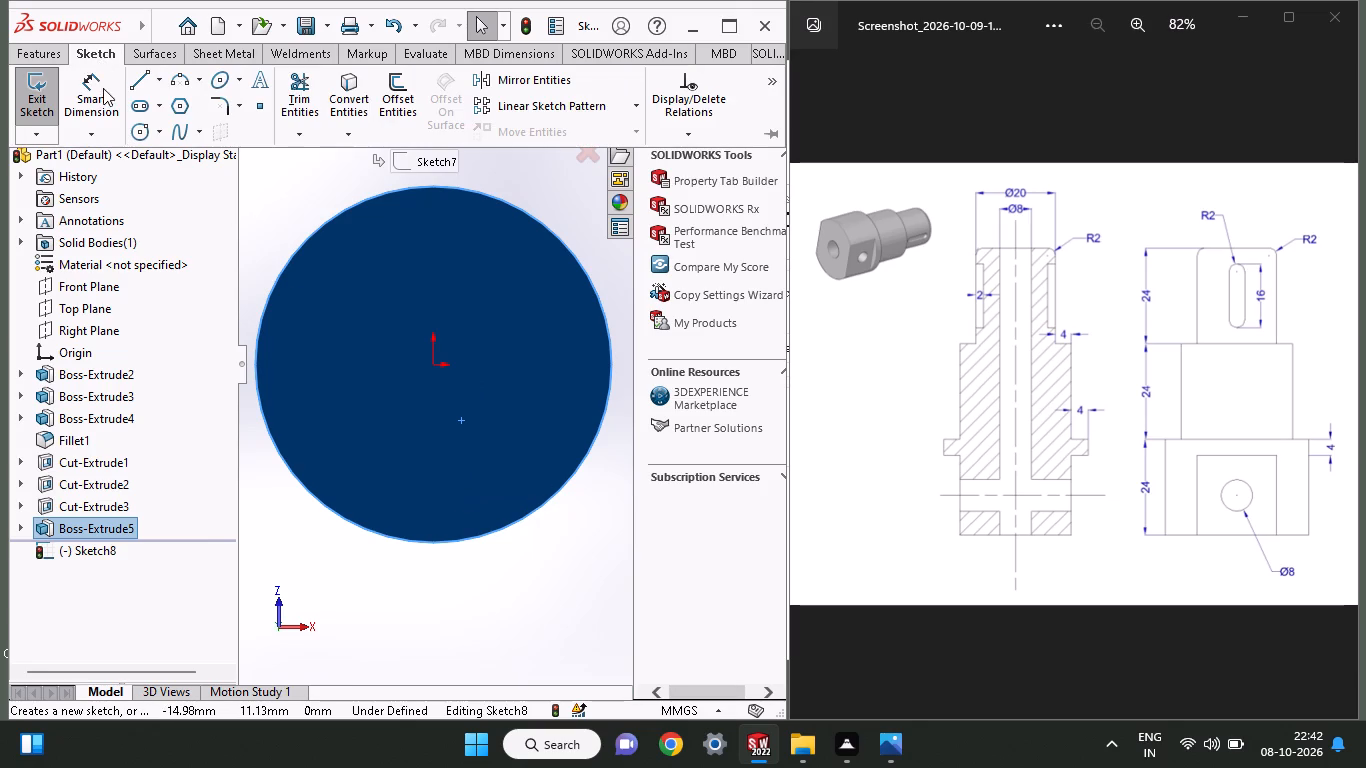
pyautogui.click(148, 134)
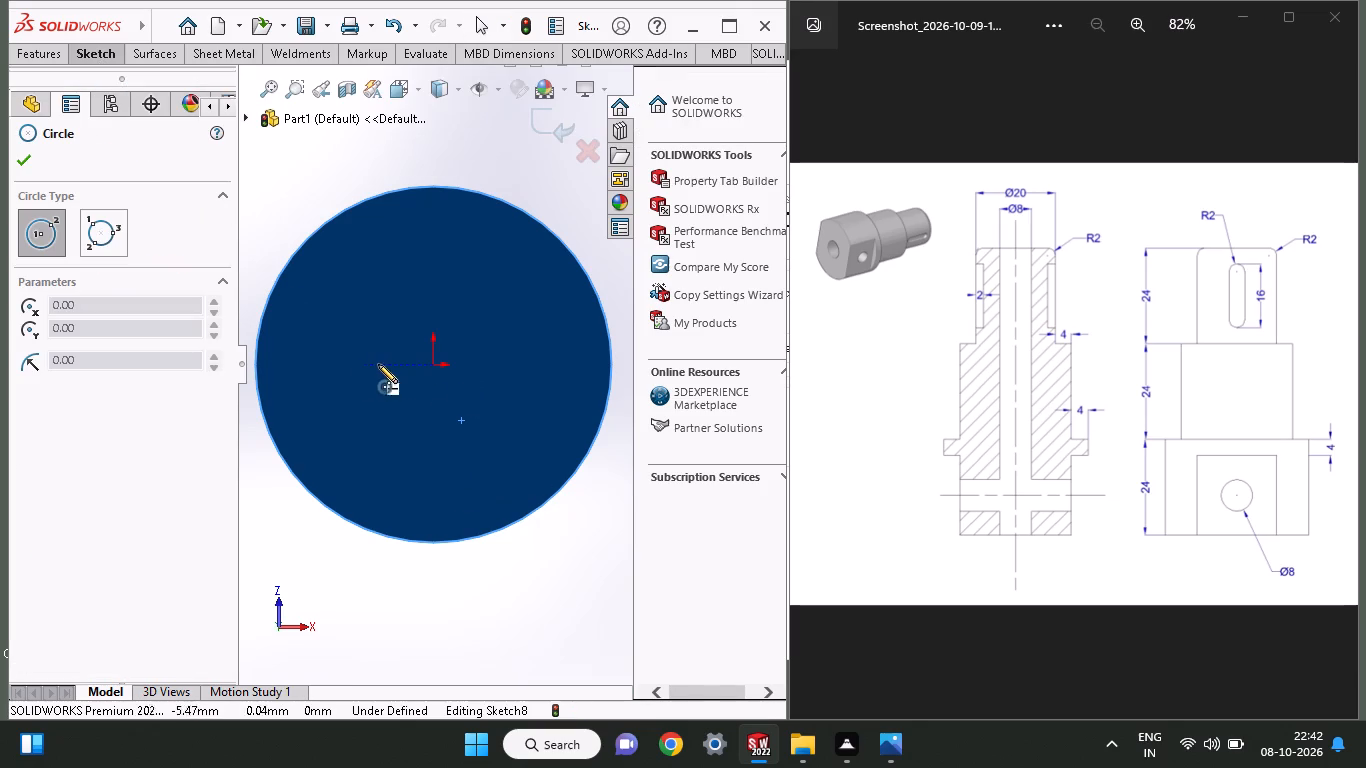
pyautogui.click(433, 364)
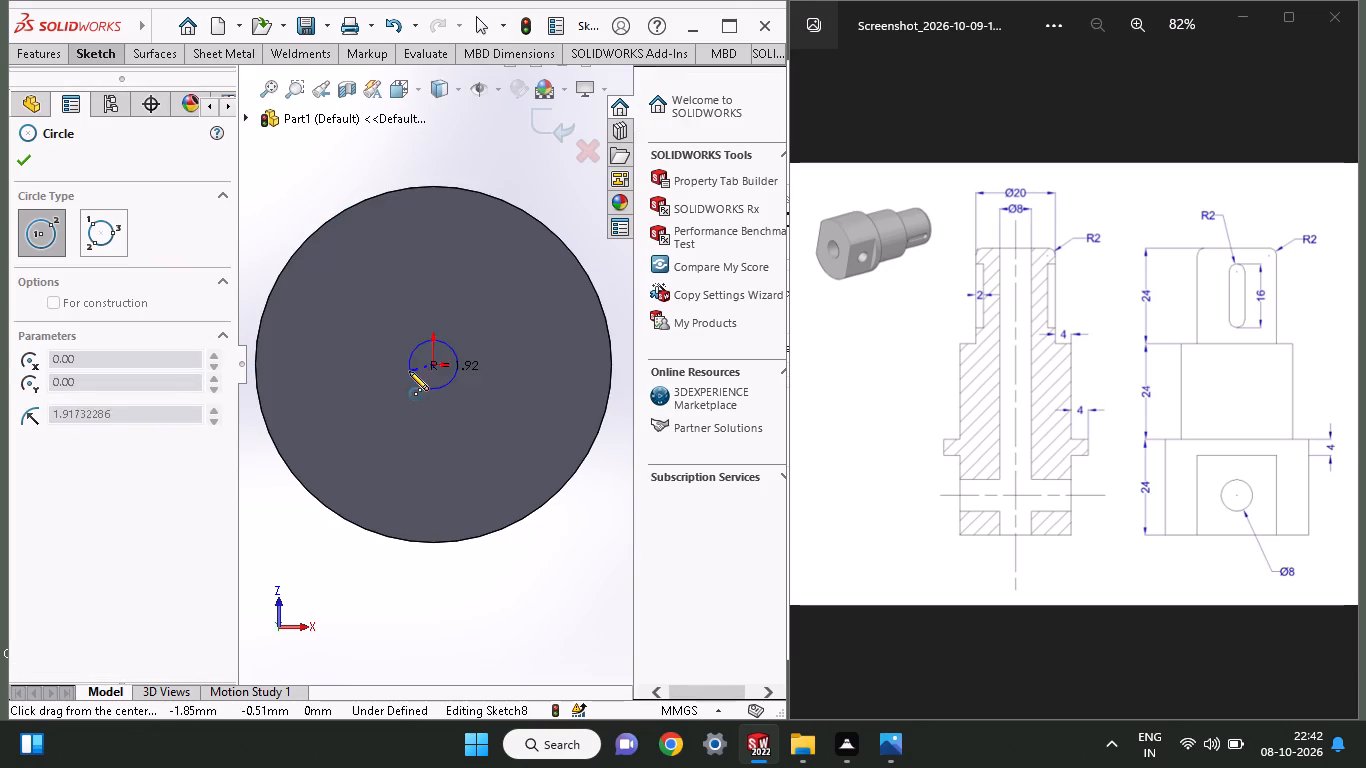
pyautogui.click(293, 473)
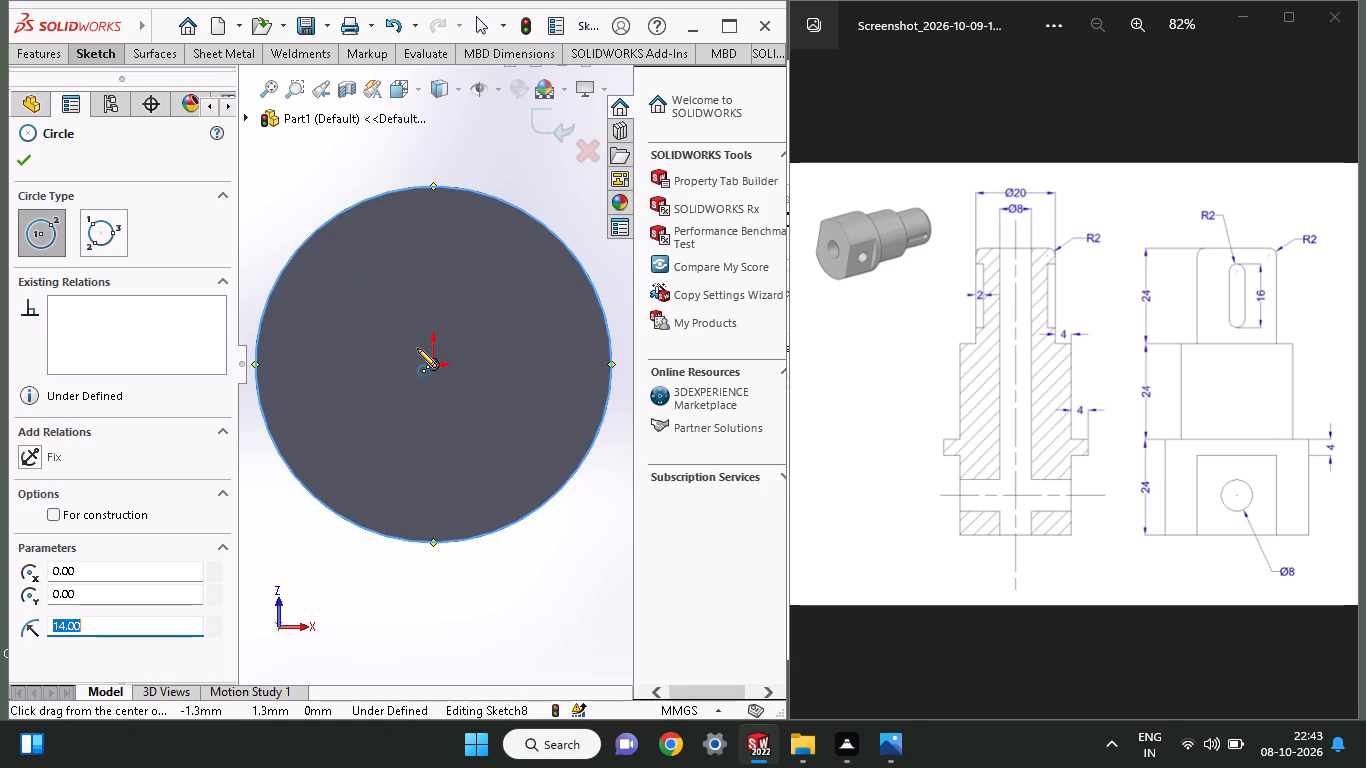
# Extrude the 14 mm radius circle as an 8 mm blind boss outward from the bottom face, merged with the body.
pyautogui.click(29, 59)
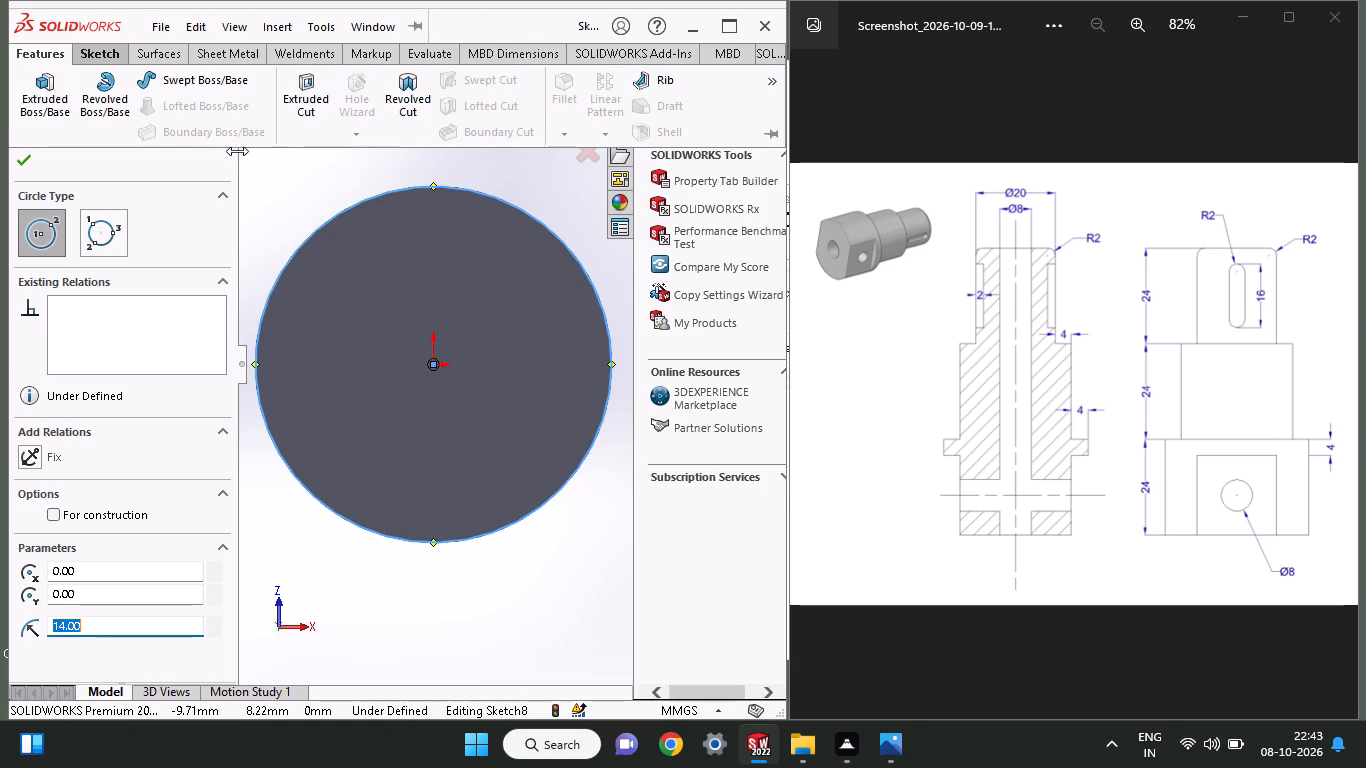
pyautogui.click(64, 111)
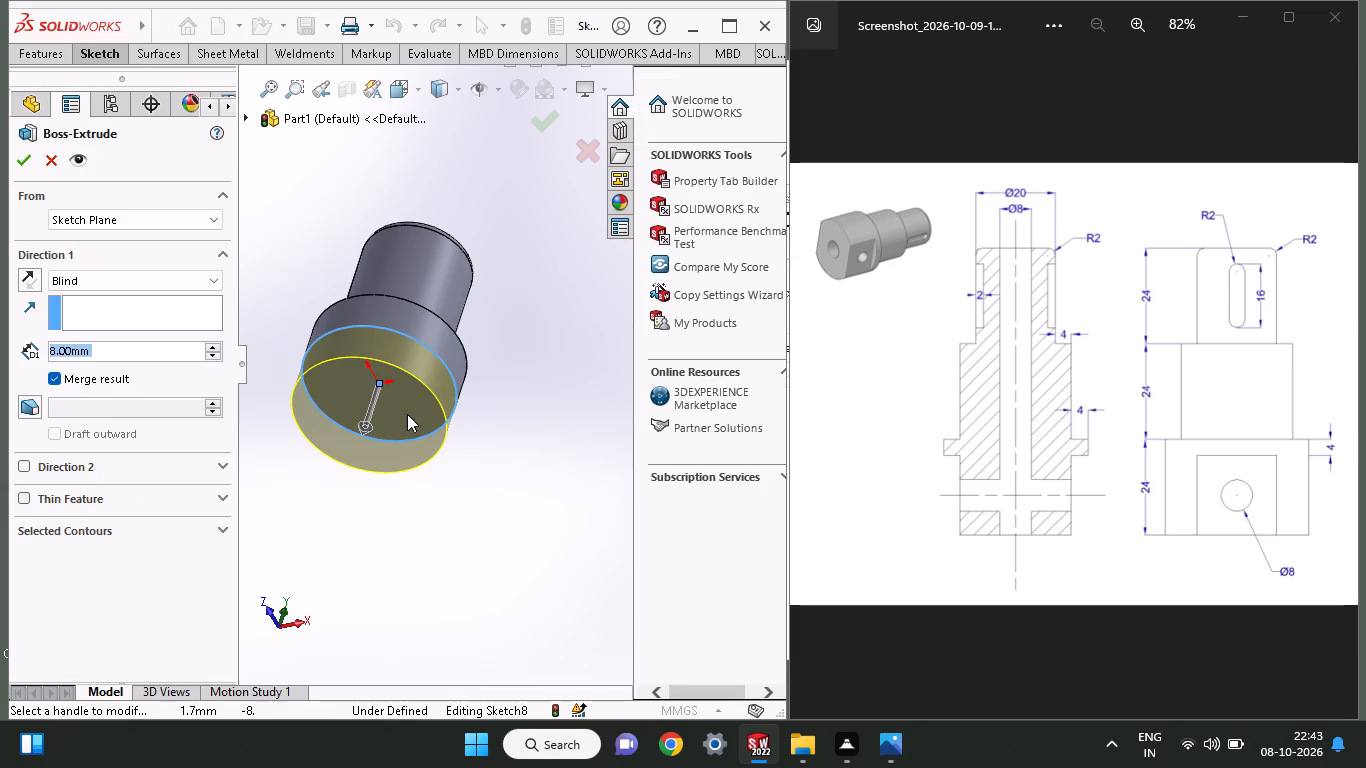
pyautogui.click(19, 154)
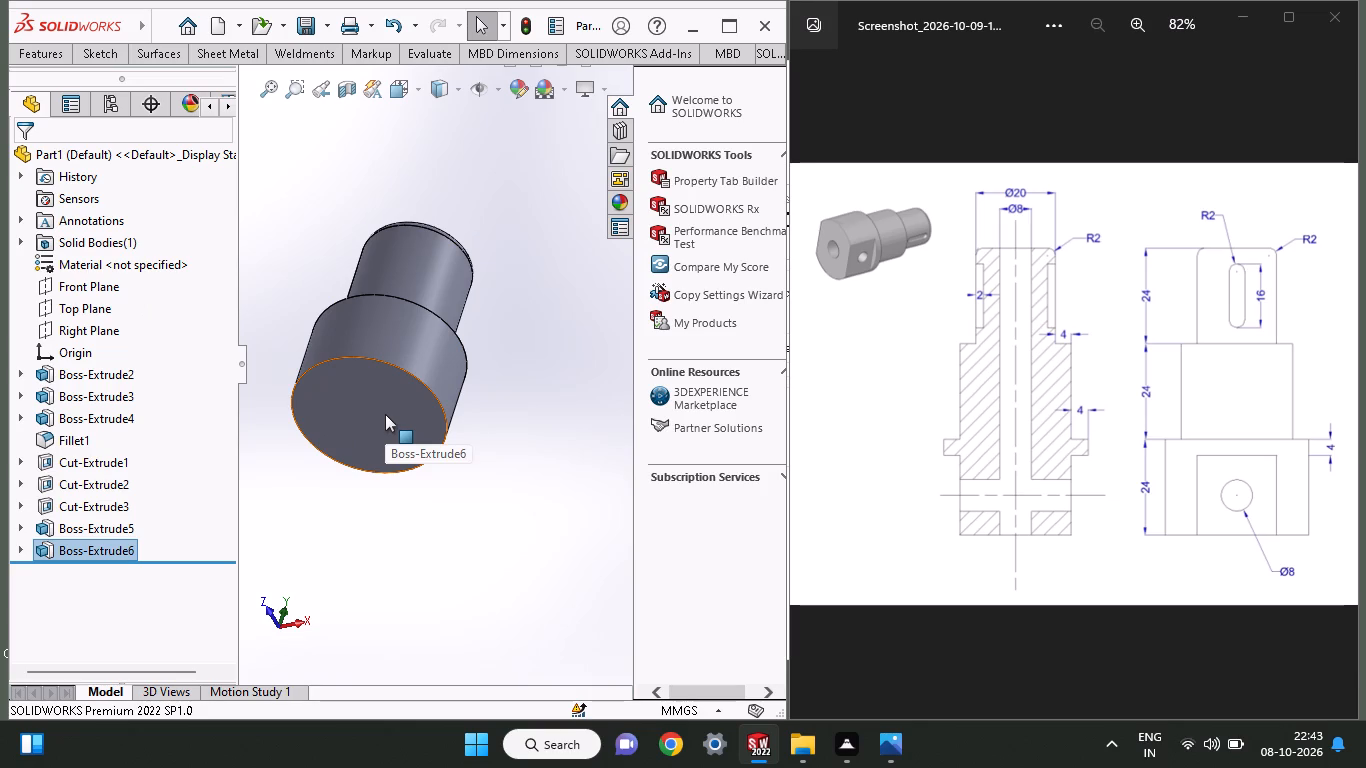
pyautogui.click(400, 509)
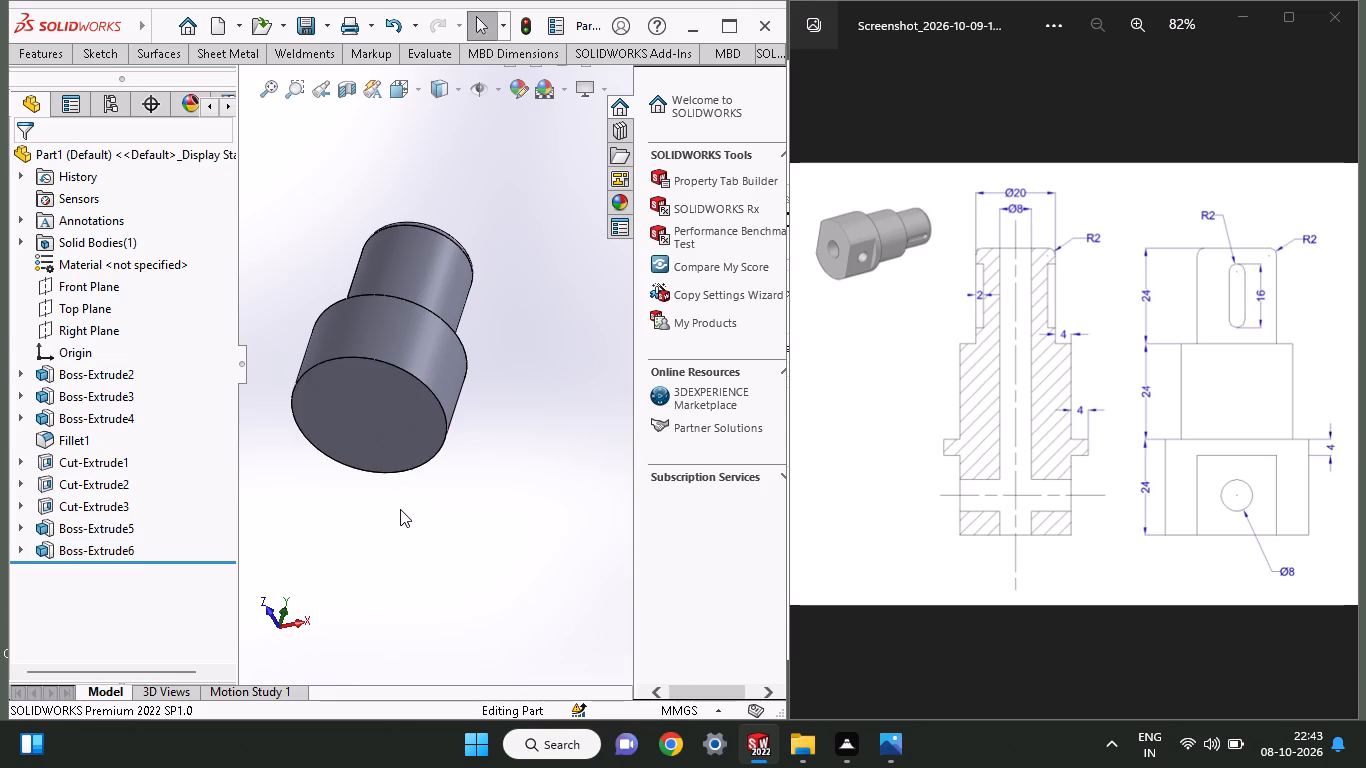
# Sketch another 14 mm radius circle centred on the origin on the new bottom face, matching its circular edge.
pyautogui.moveTo(400, 509); pyautogui.dragTo(400, 506, button='middle')
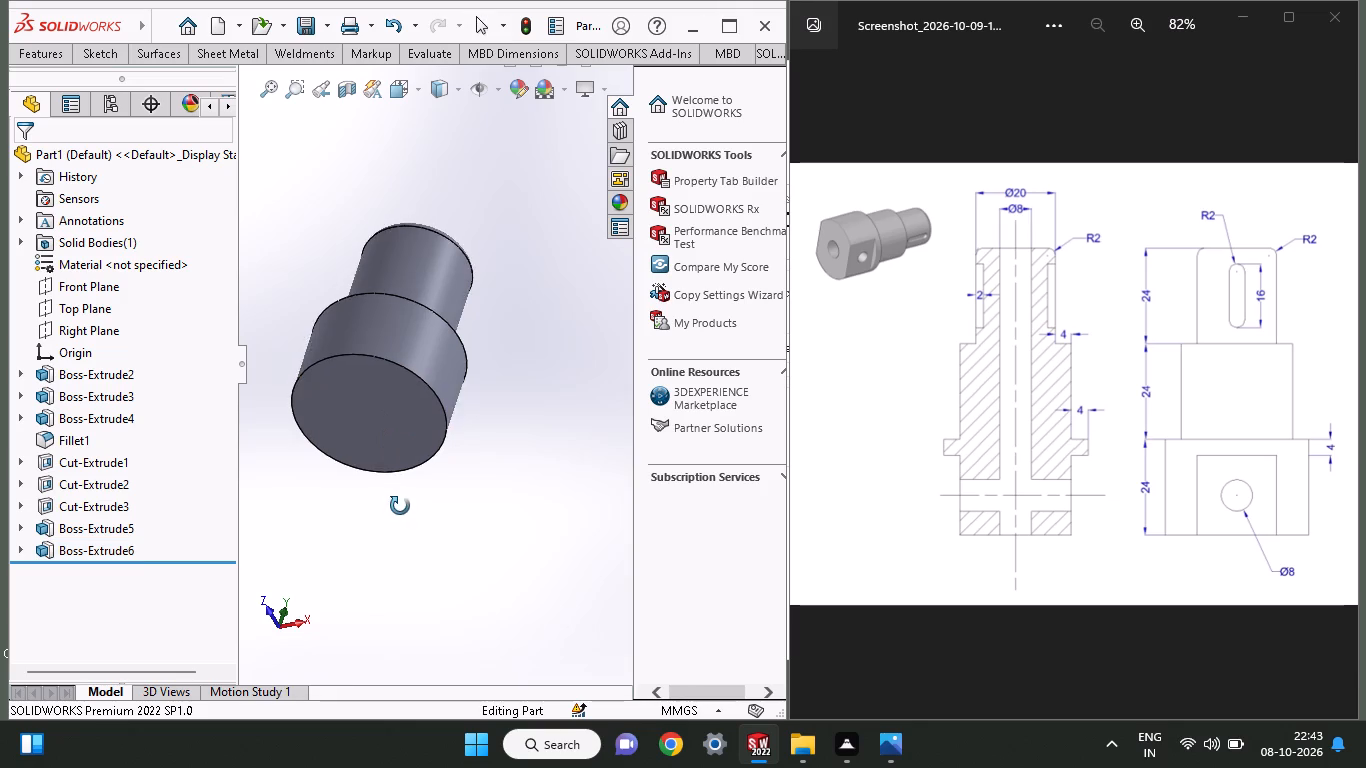
pyautogui.moveTo(400, 506); pyautogui.dragTo(400, 477, button='middle')
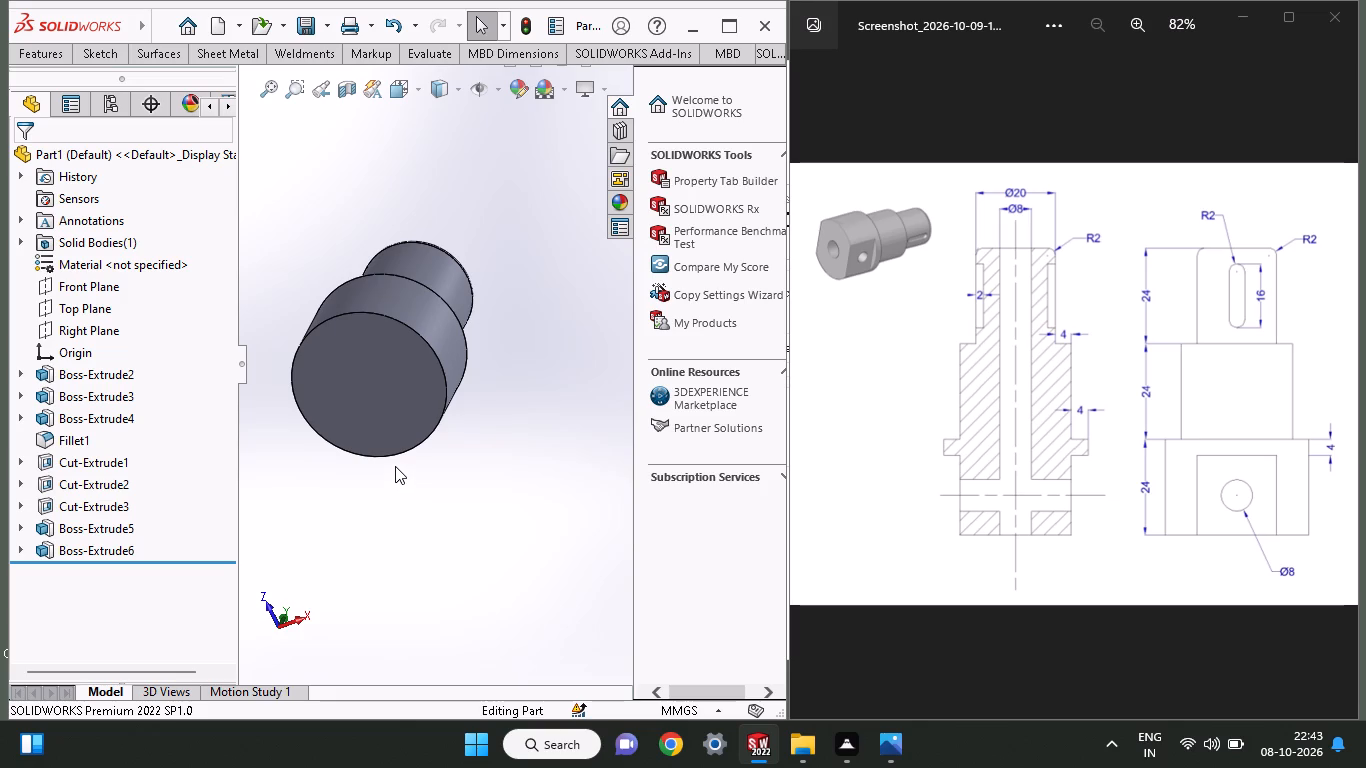
pyautogui.click(393, 428)
pyautogui.click(486, 364)
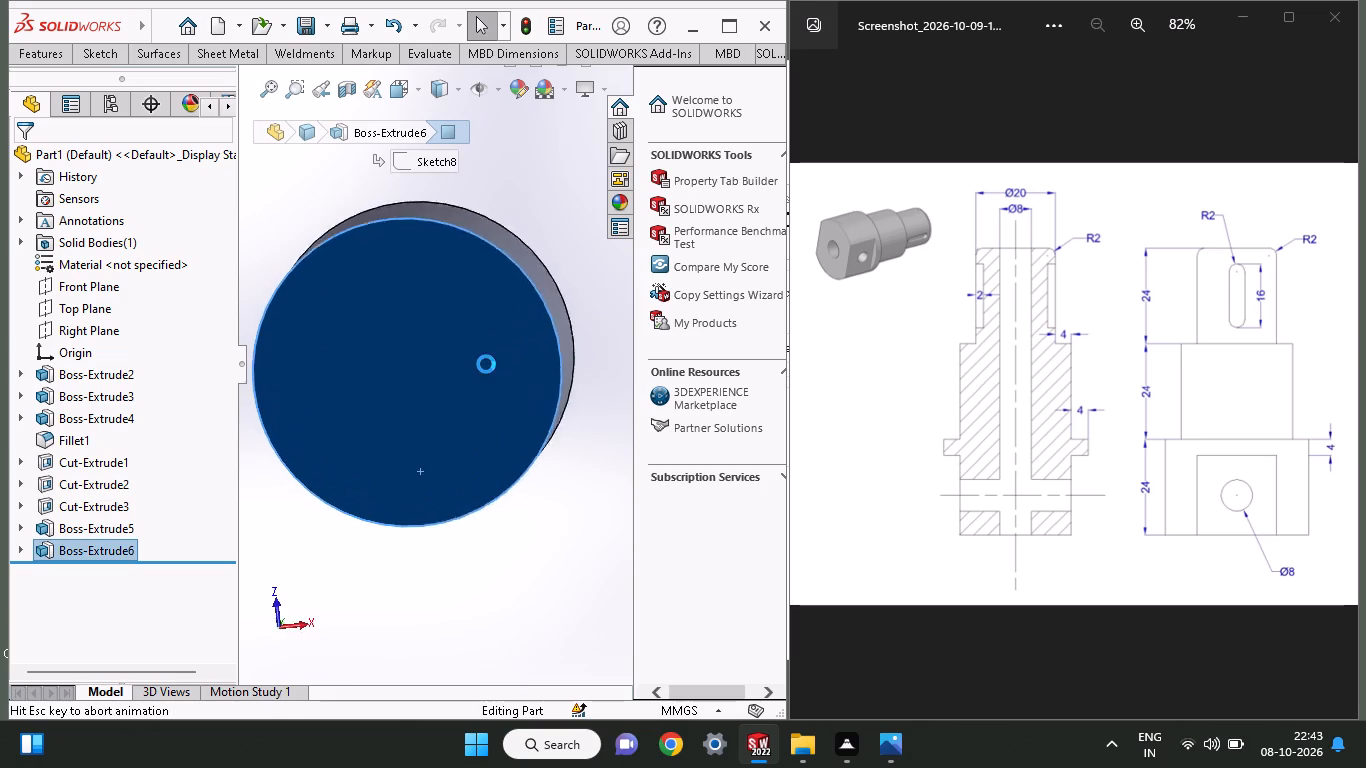
pyautogui.click(104, 53)
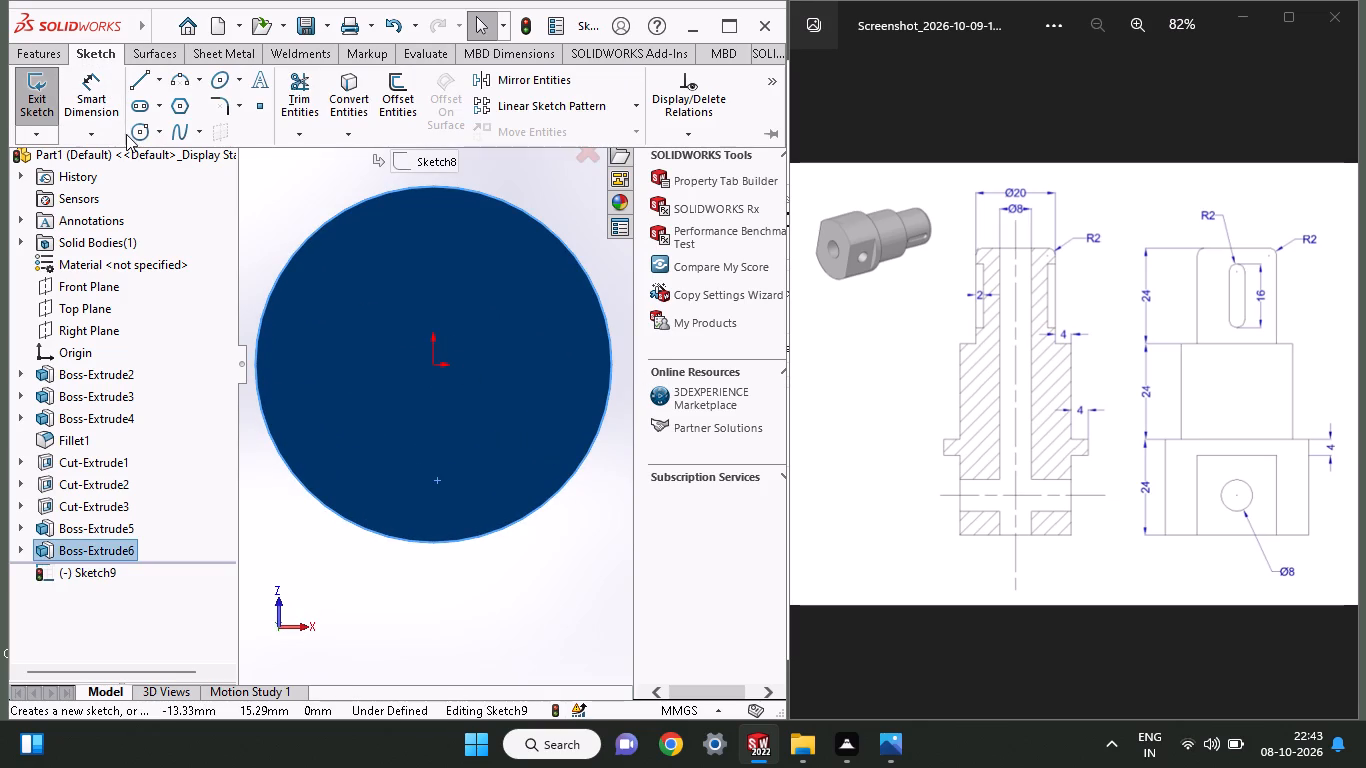
pyautogui.click(128, 135)
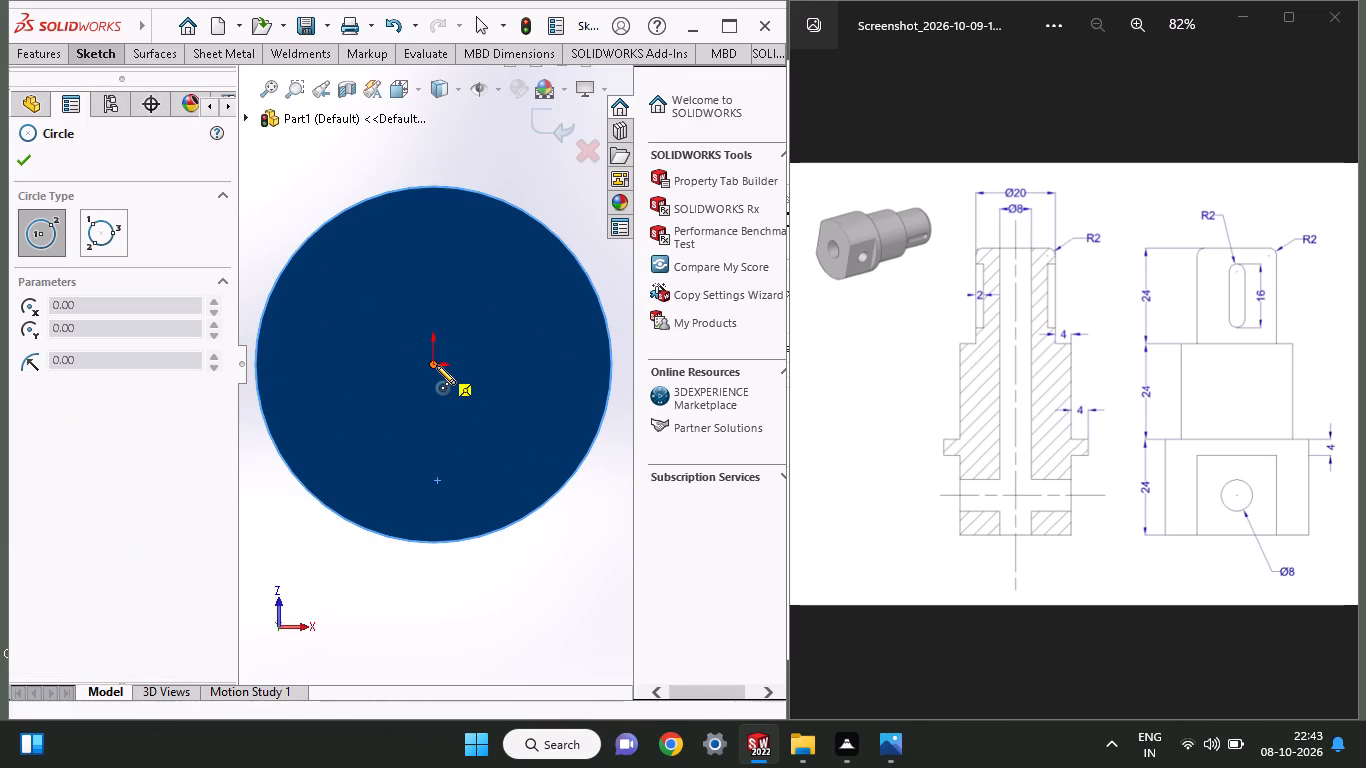
pyautogui.click(436, 365)
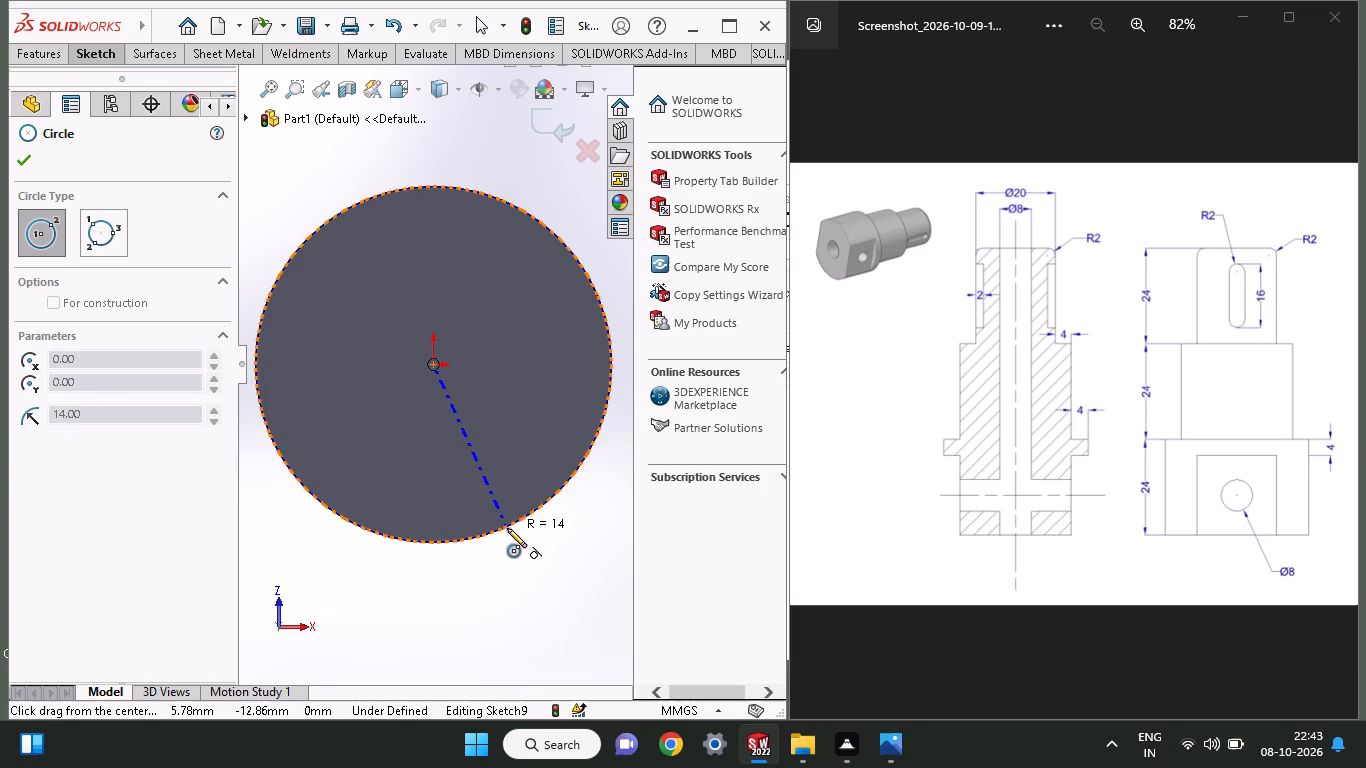
pyautogui.click(507, 528)
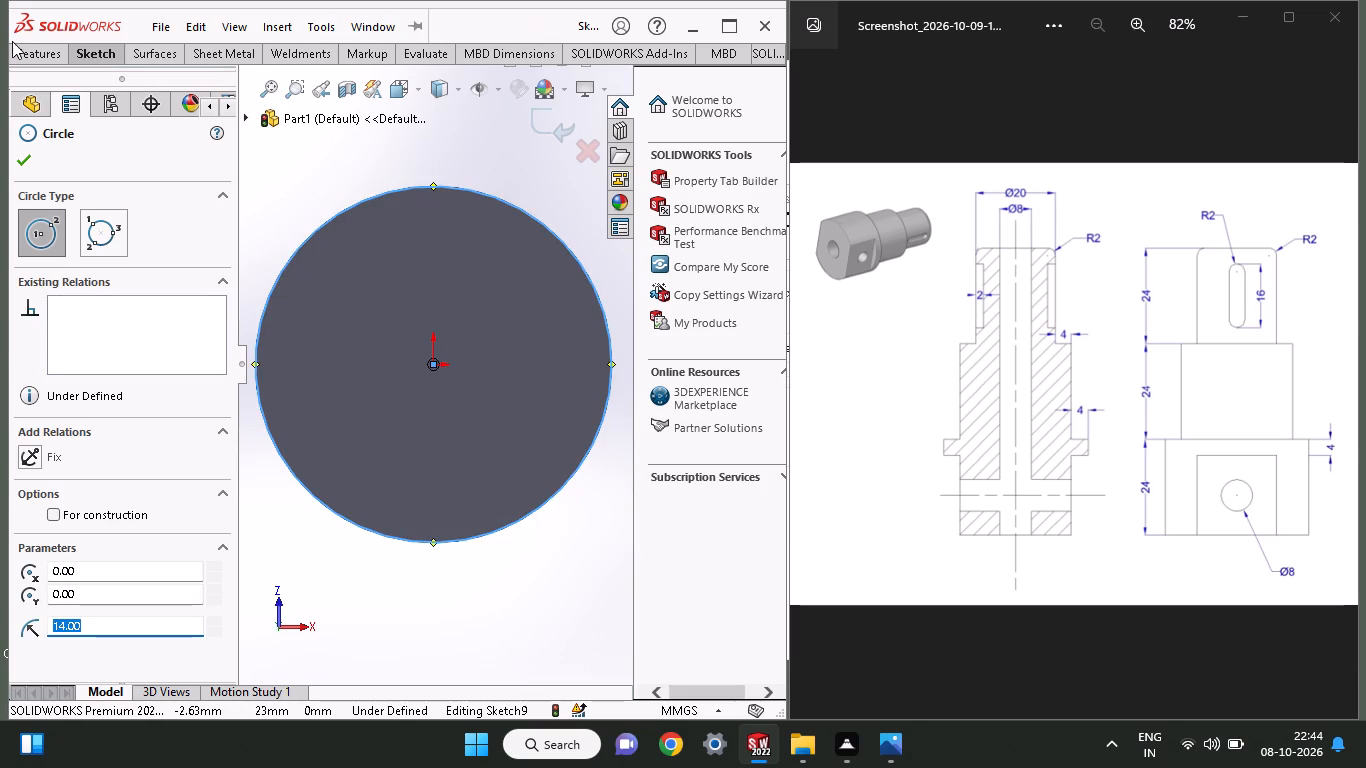
# Extrude this circle as a further 8 mm blind boss that lengthens the 28 mm section, merged with the body.
pyautogui.click(15, 43)
pyautogui.click(39, 93)
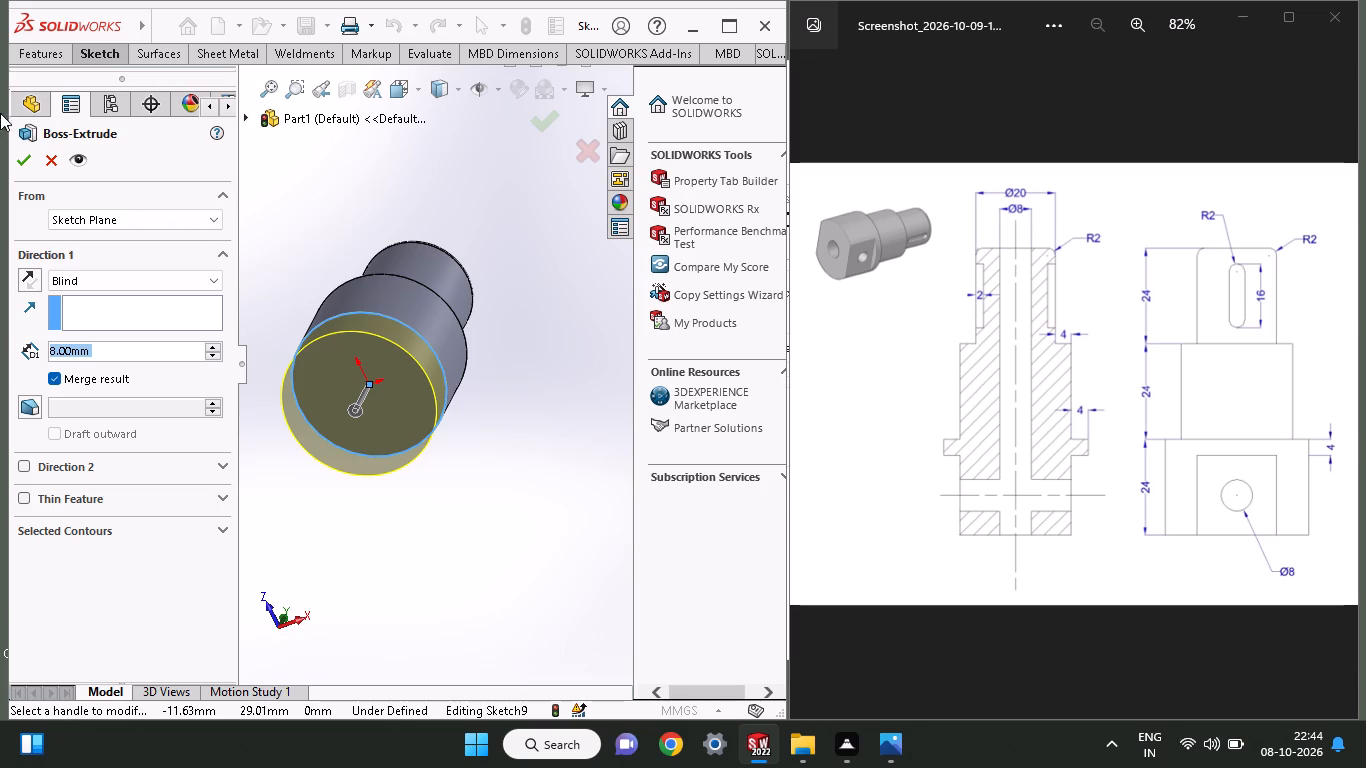
pyautogui.click(35, 162)
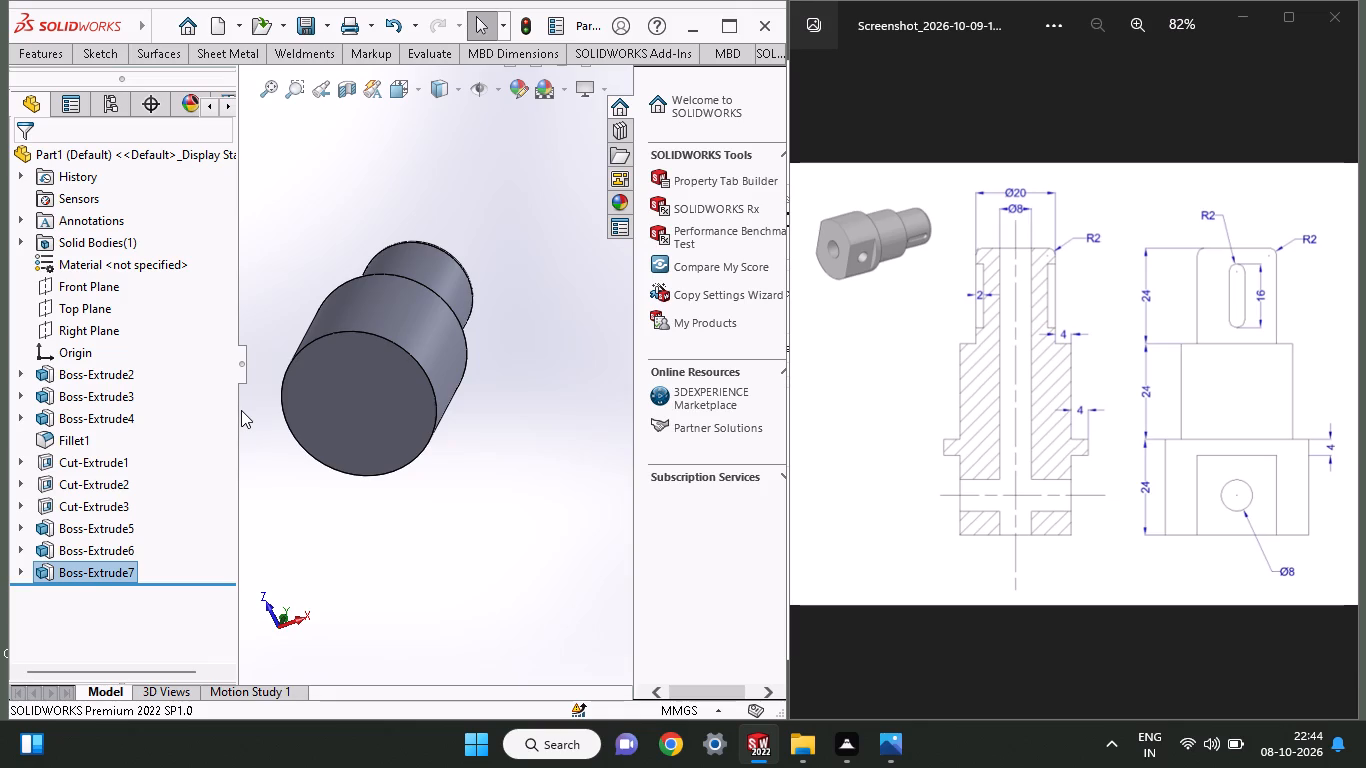
# Sketch a circle of about 18.7 mm radius centred on the origin on the bottom face of the lengthened 28 mm section.
pyautogui.click(308, 401)
pyautogui.click(391, 347)
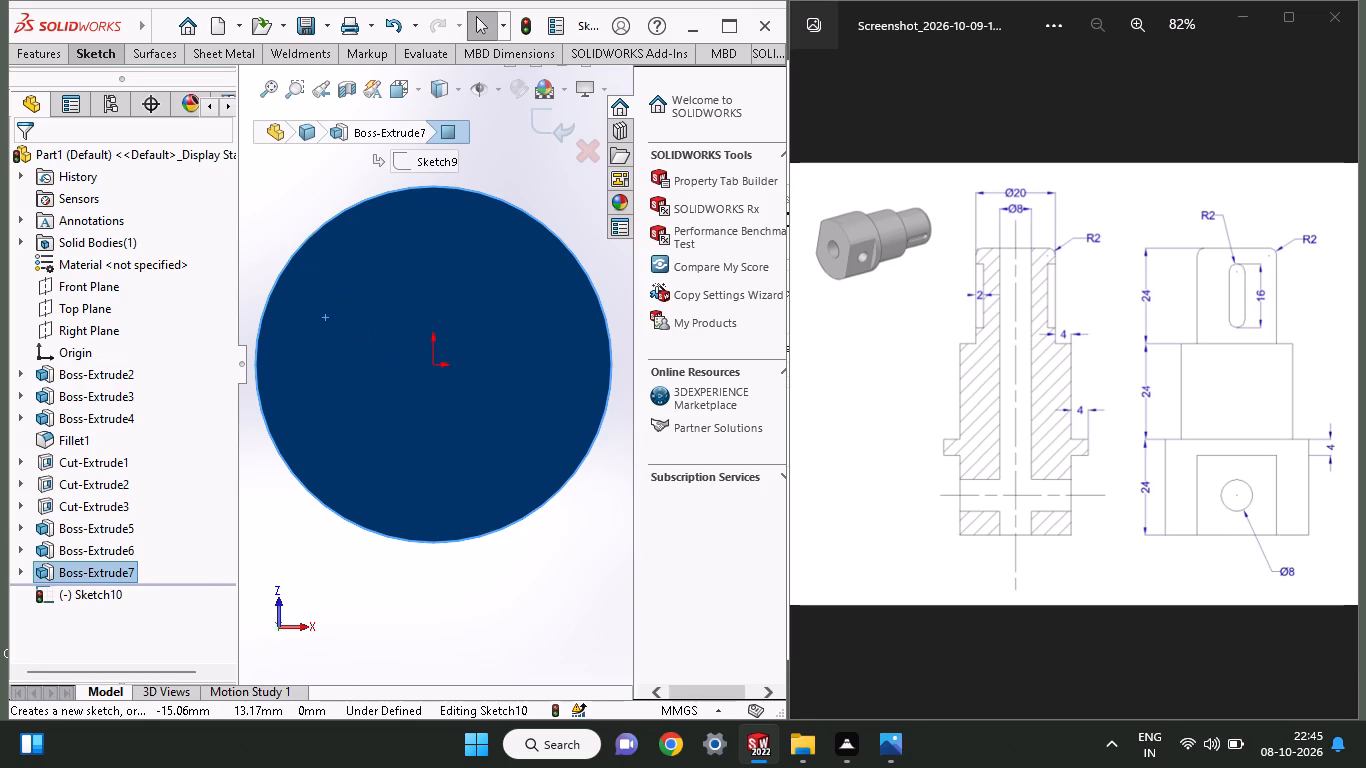
pyautogui.click(108, 58)
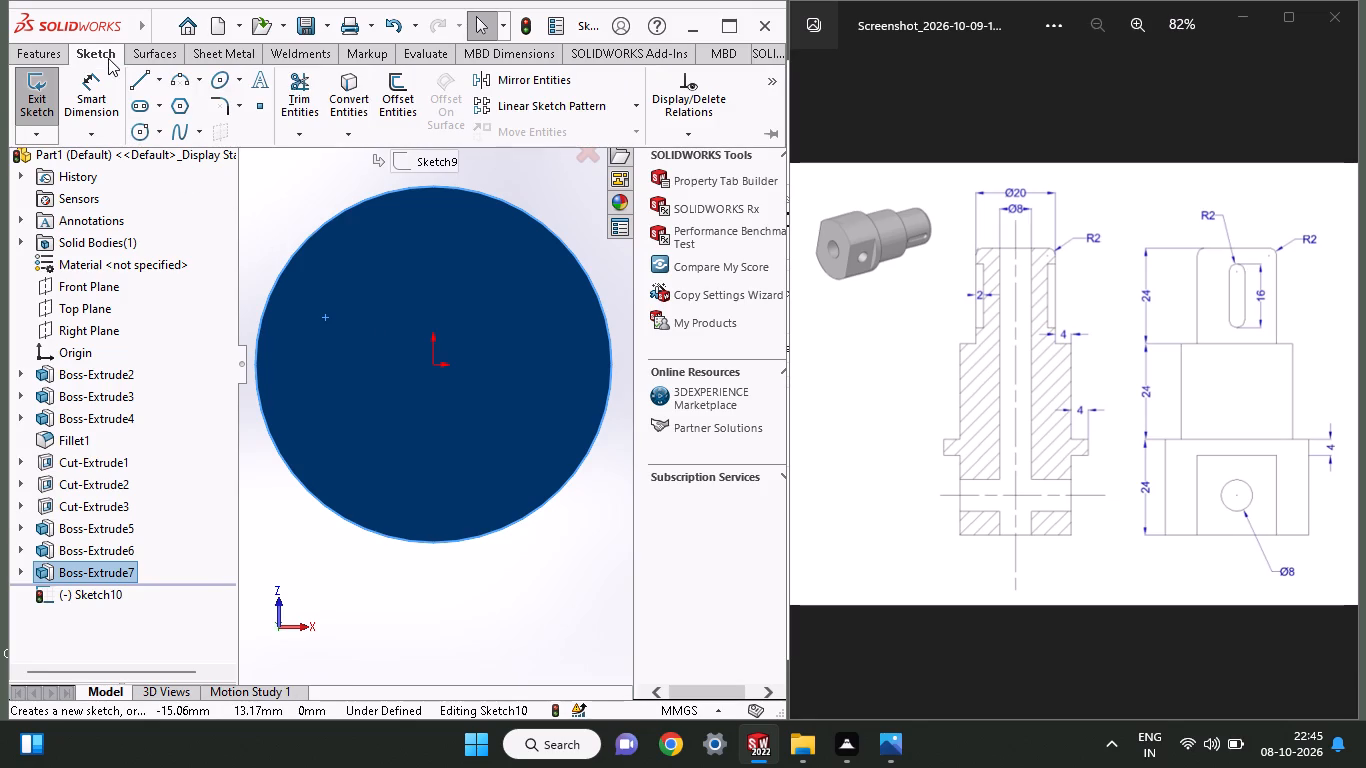
pyautogui.click(137, 131)
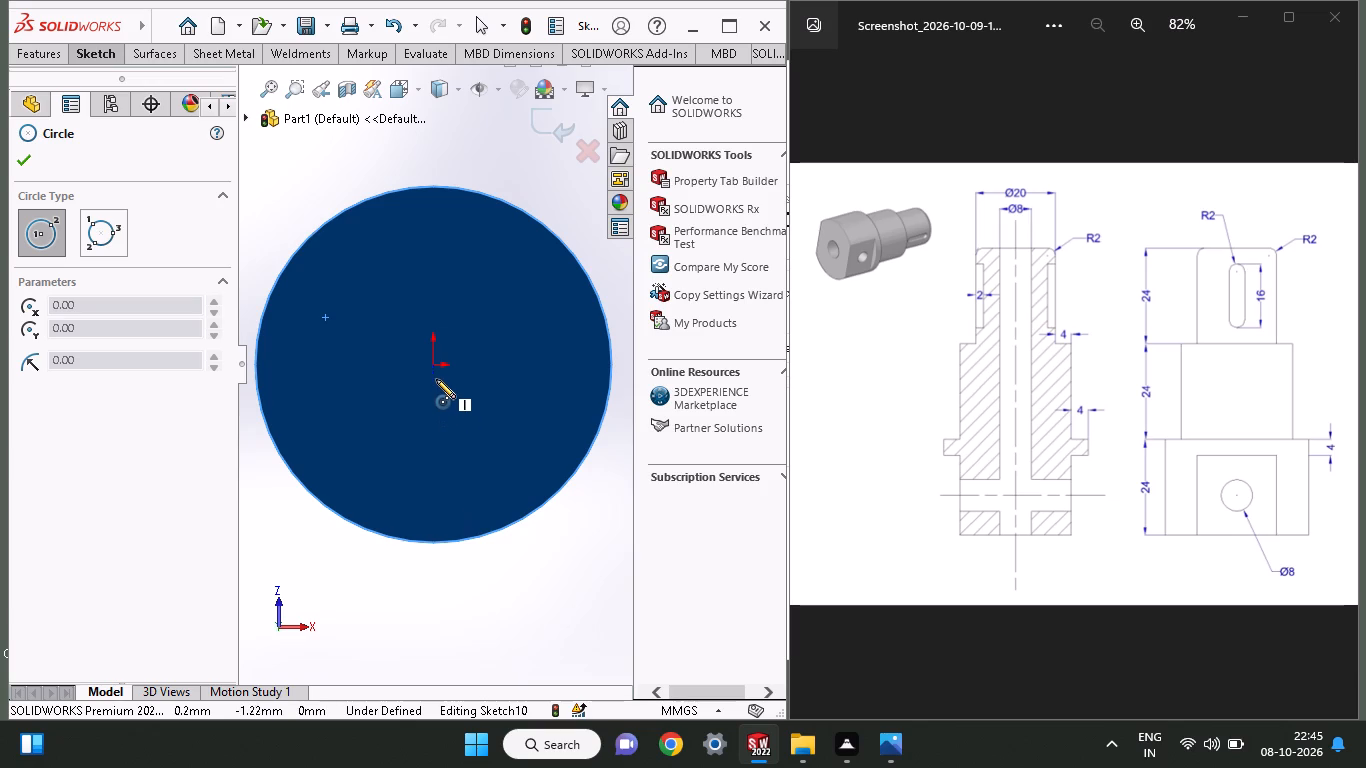
pyautogui.click(436, 361)
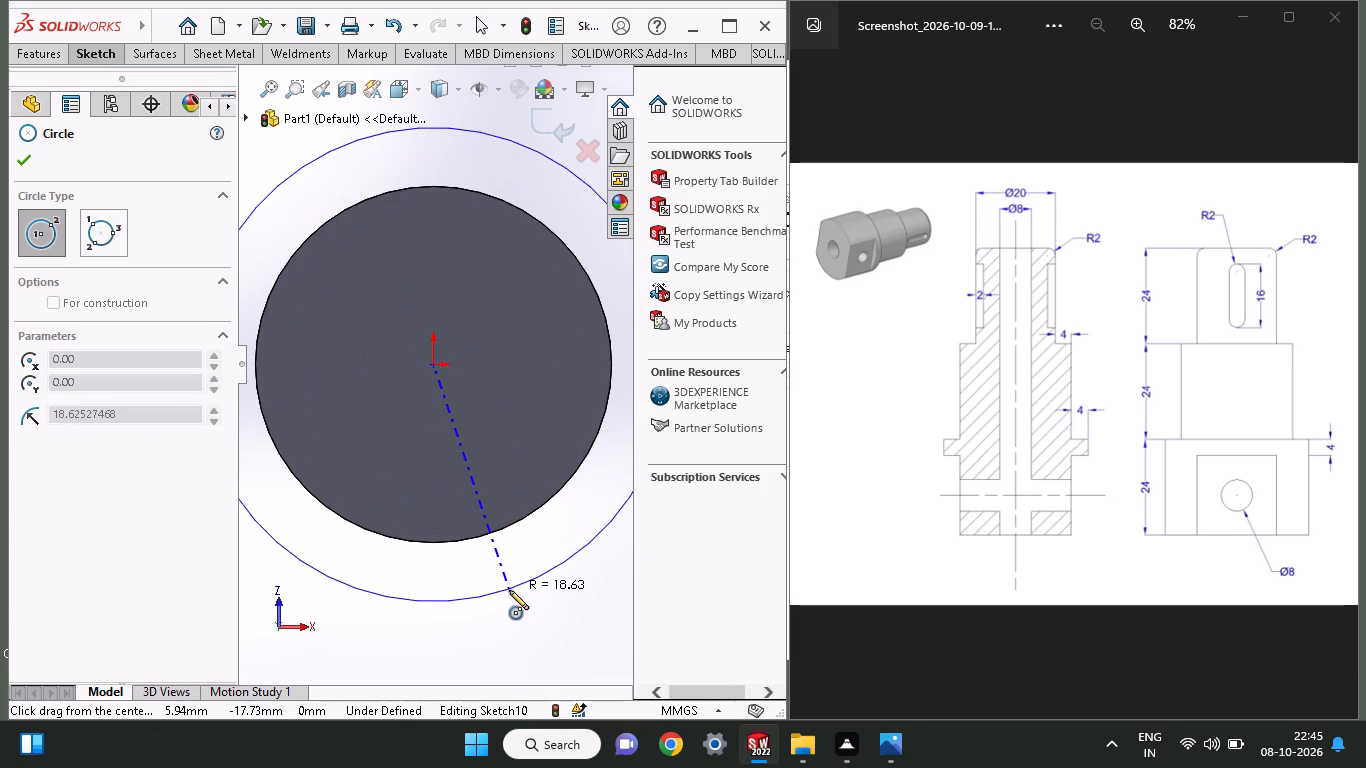
pyautogui.click(509, 590)
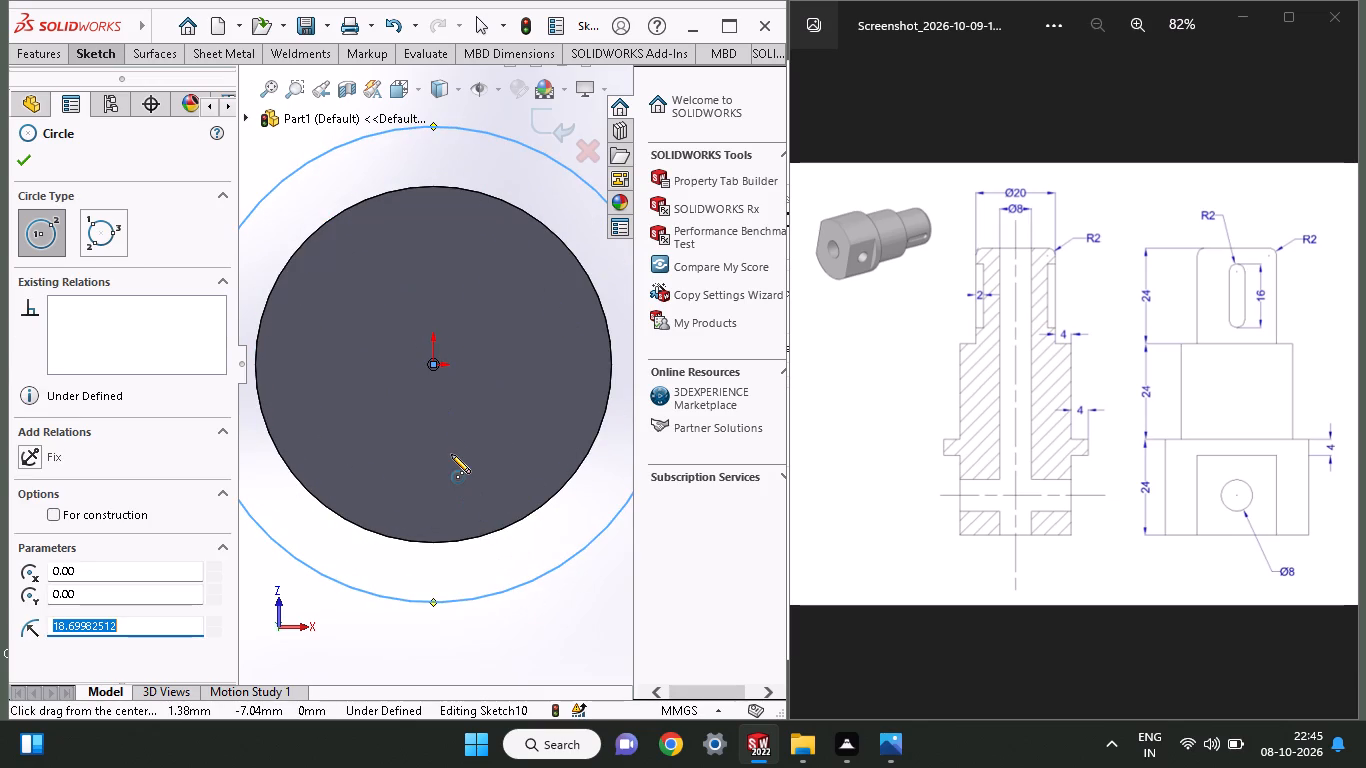
# Dimension the larger circle's diameter as 20+8+8, giving 36 mm.
pyautogui.click(77, 44)
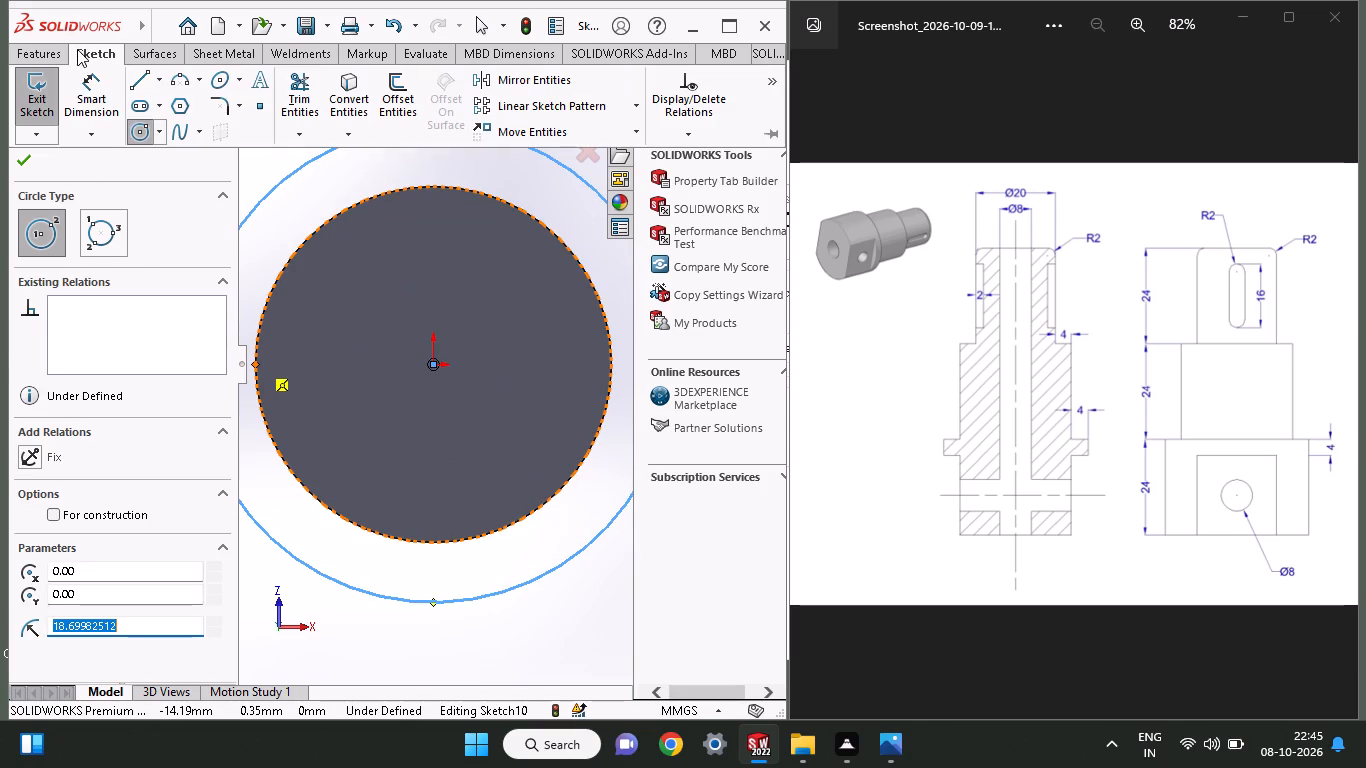
pyautogui.click(87, 96)
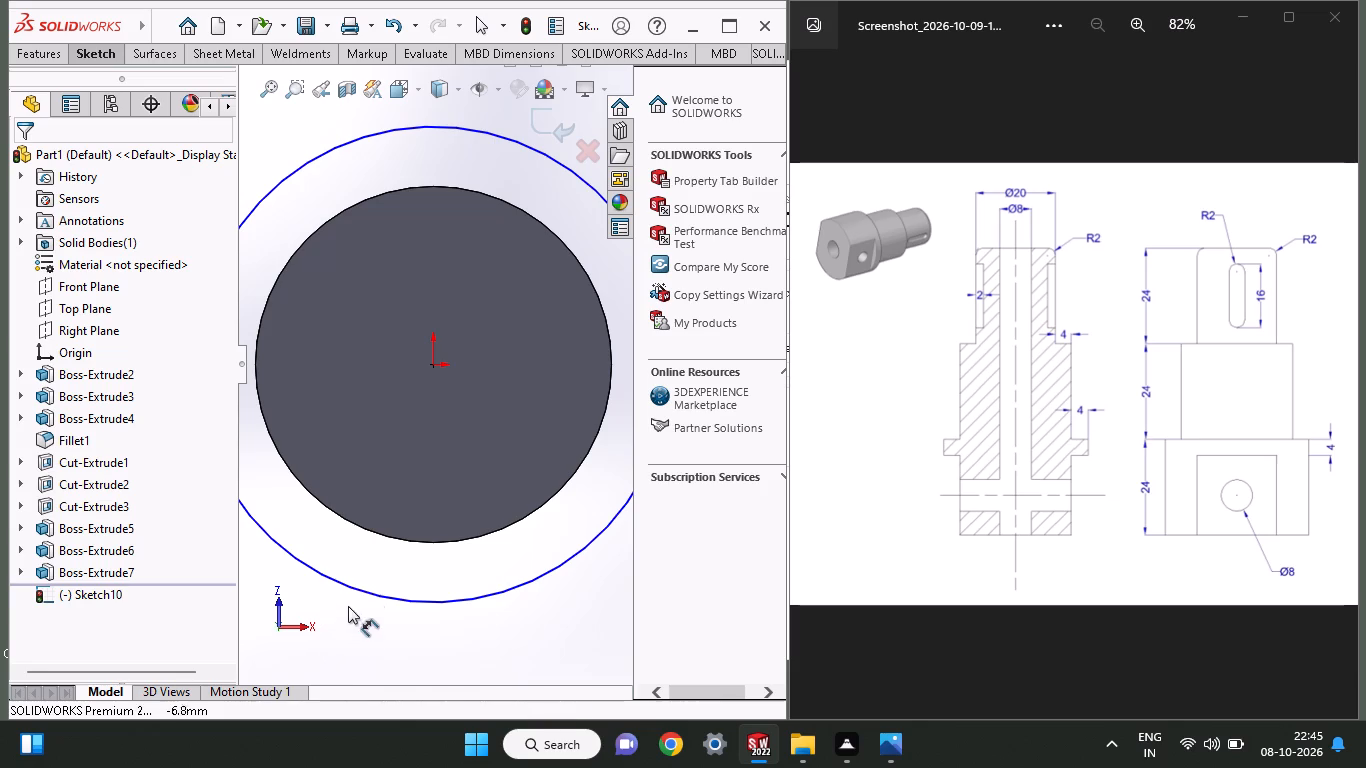
pyautogui.click(357, 590)
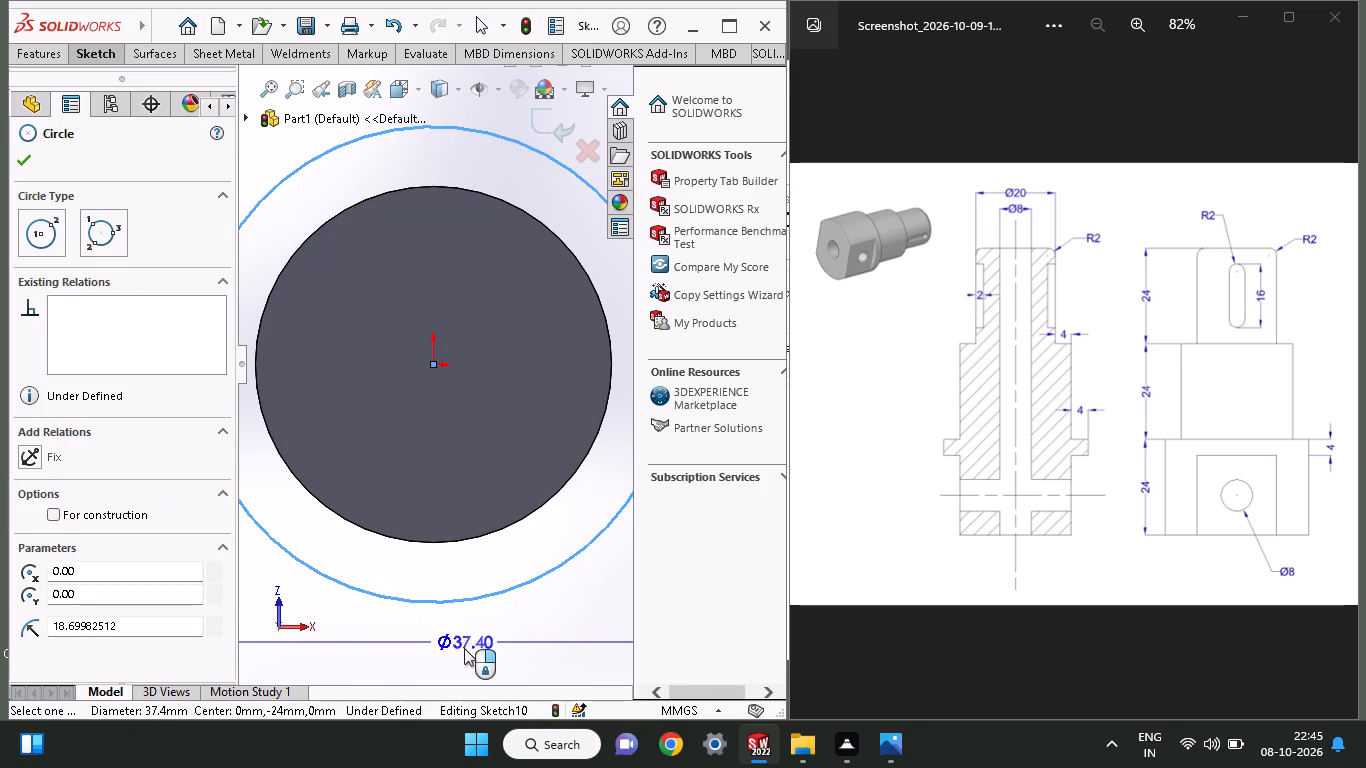
pyautogui.click(464, 648)
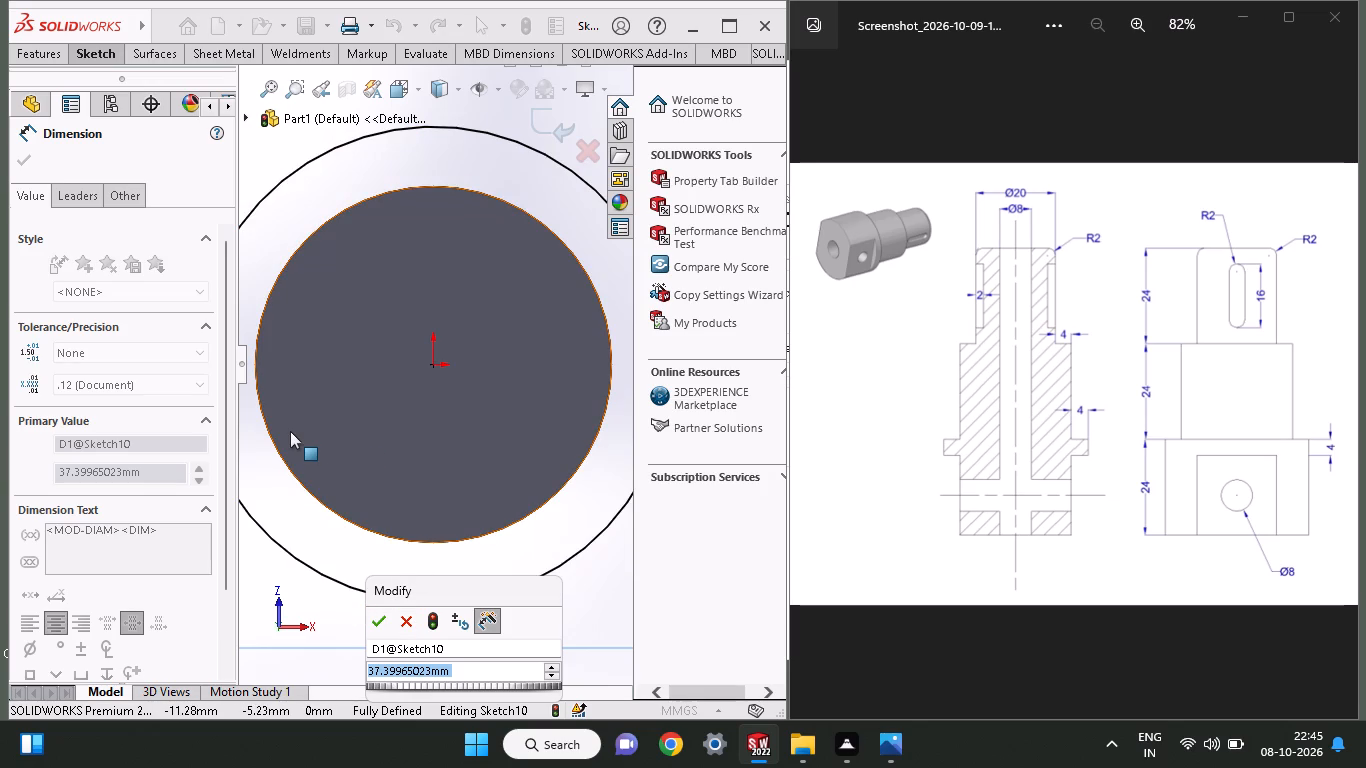
pyautogui.write('20')
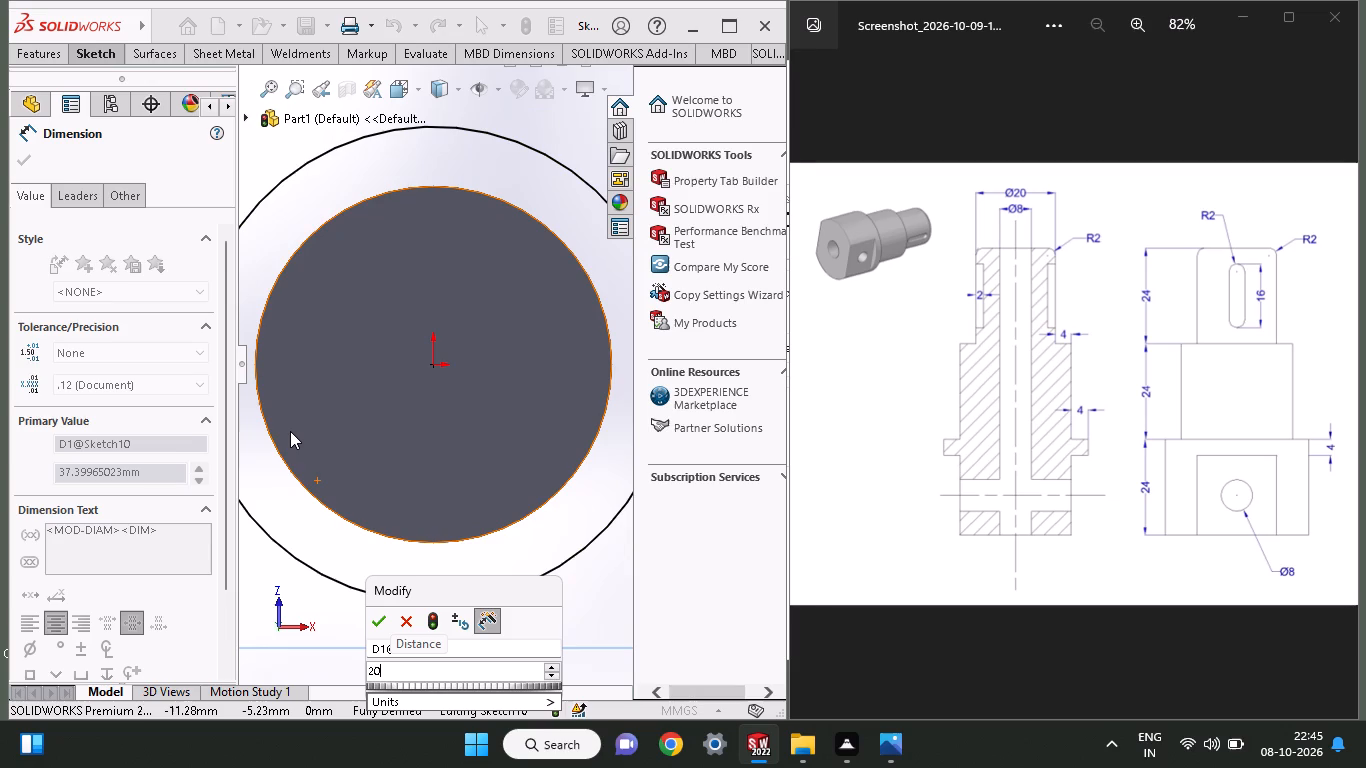
pyautogui.hotkey('shift', '+')
pyautogui.press('8')
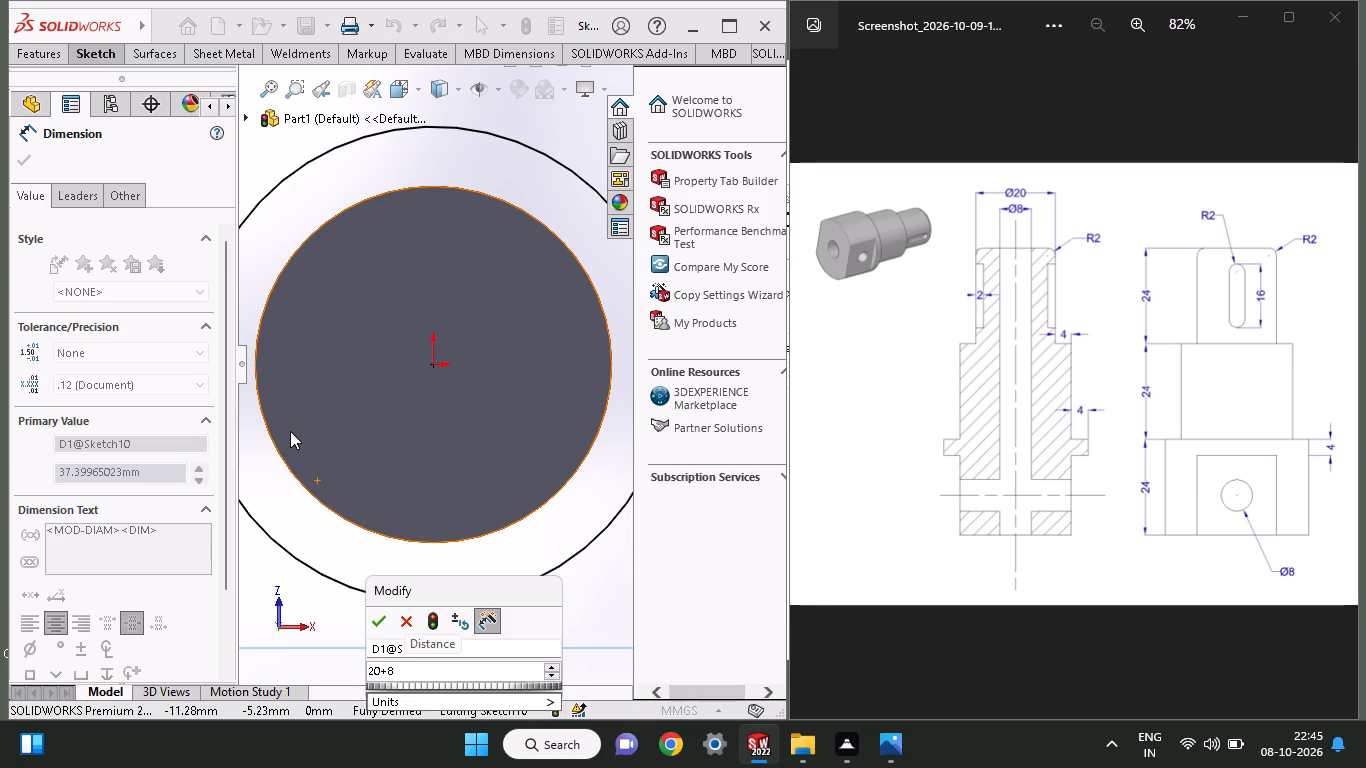
pyautogui.hotkey('shift', '+')
pyautogui.press('8')
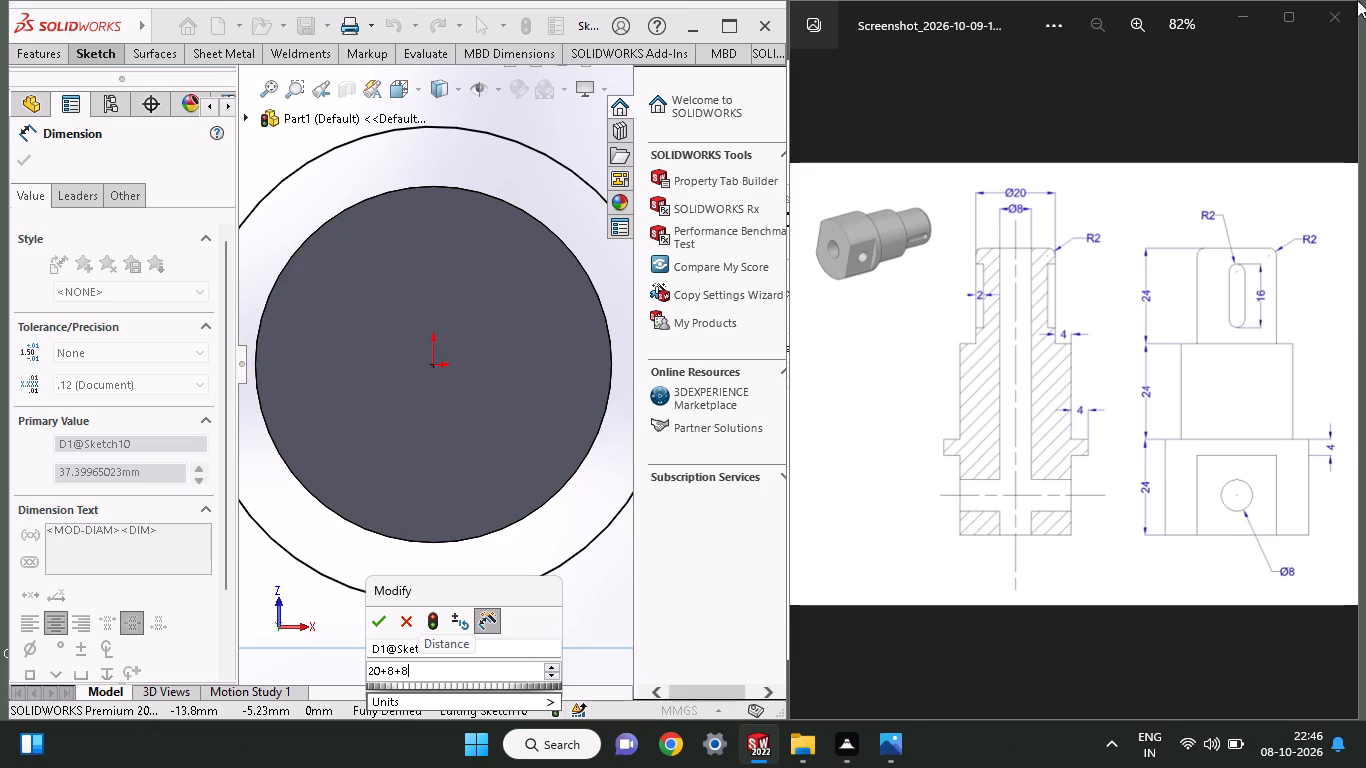
pyautogui.click(380, 619)
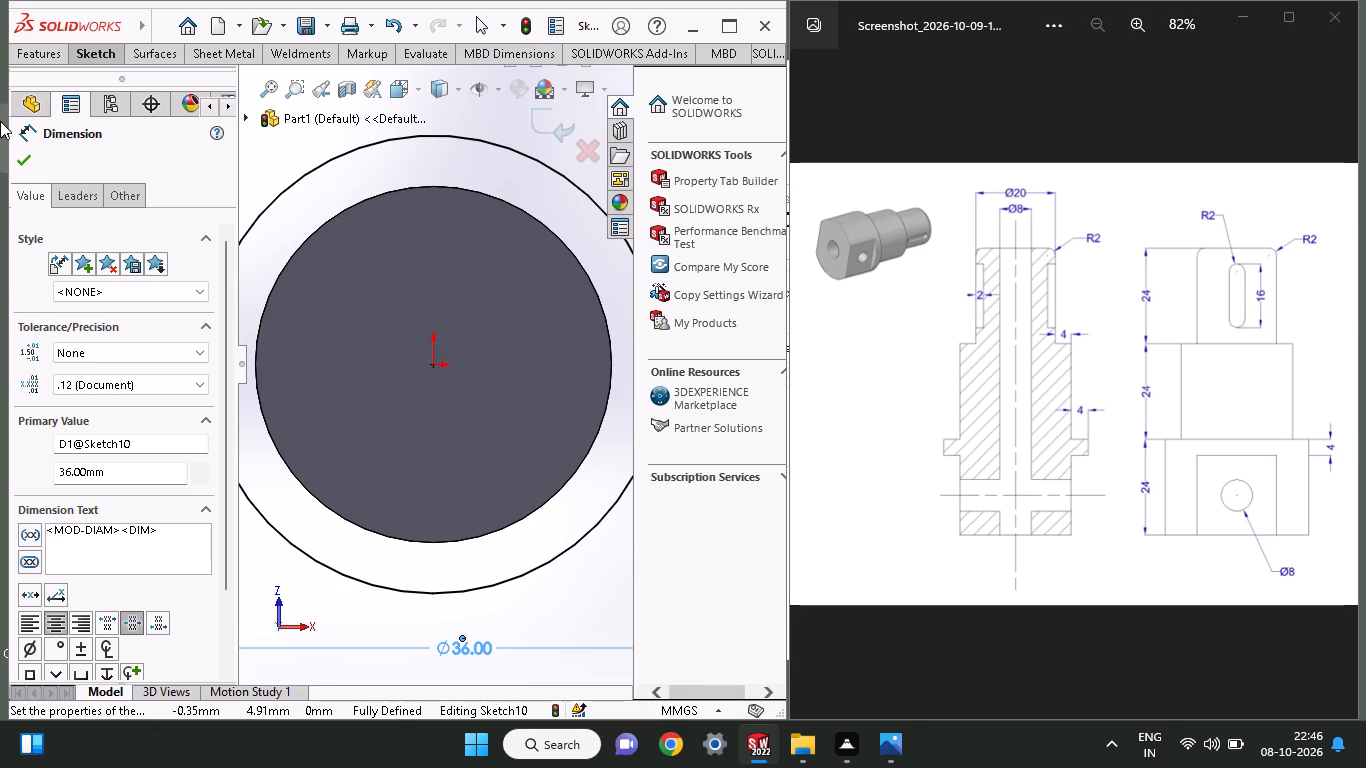
# Extrude the 36 mm circle as an 8 mm blind boss from the 28 mm section's bottom face, merged with the body.
pyautogui.click(50, 52)
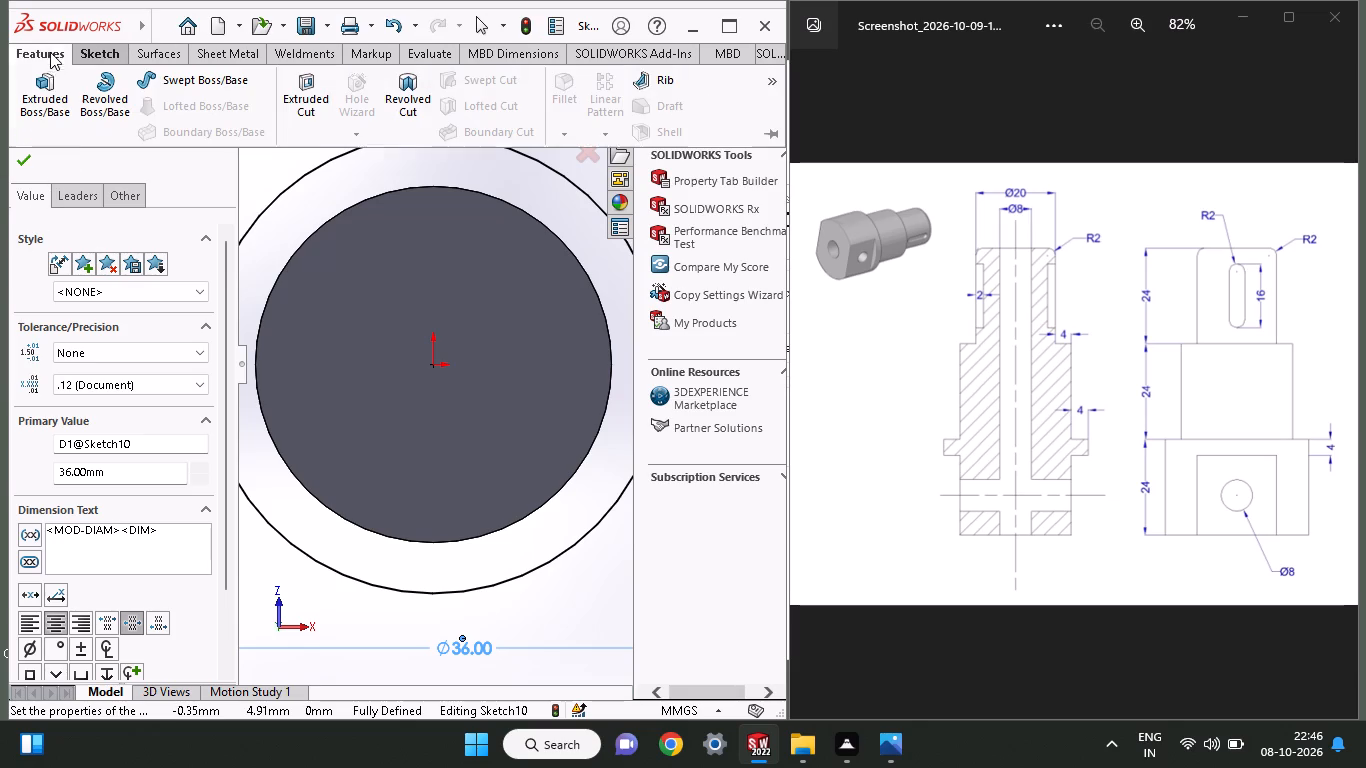
pyautogui.click(50, 82)
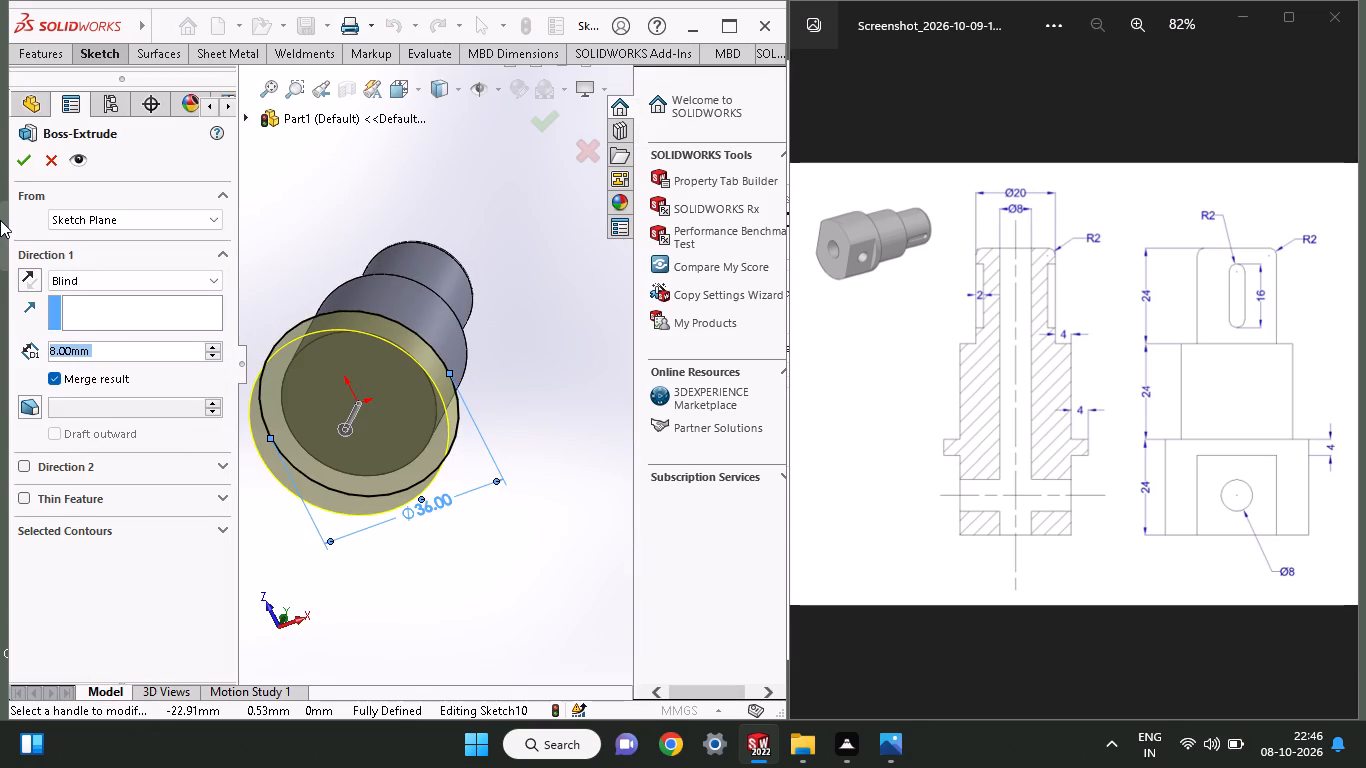
pyautogui.click(15, 171)
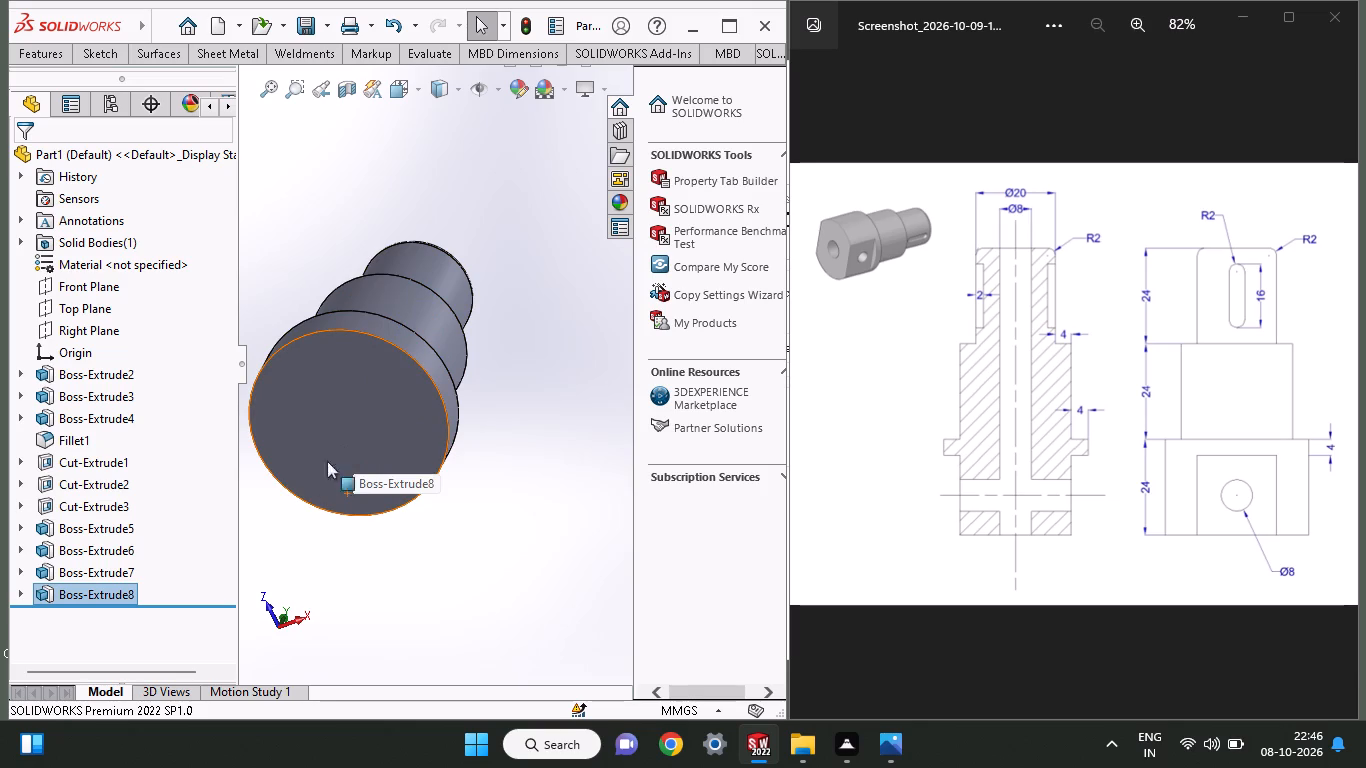
# Sketch an 18 mm radius circle centred on the origin on the bottom face of the 36 mm section, matching its edge.
pyautogui.click(339, 445)
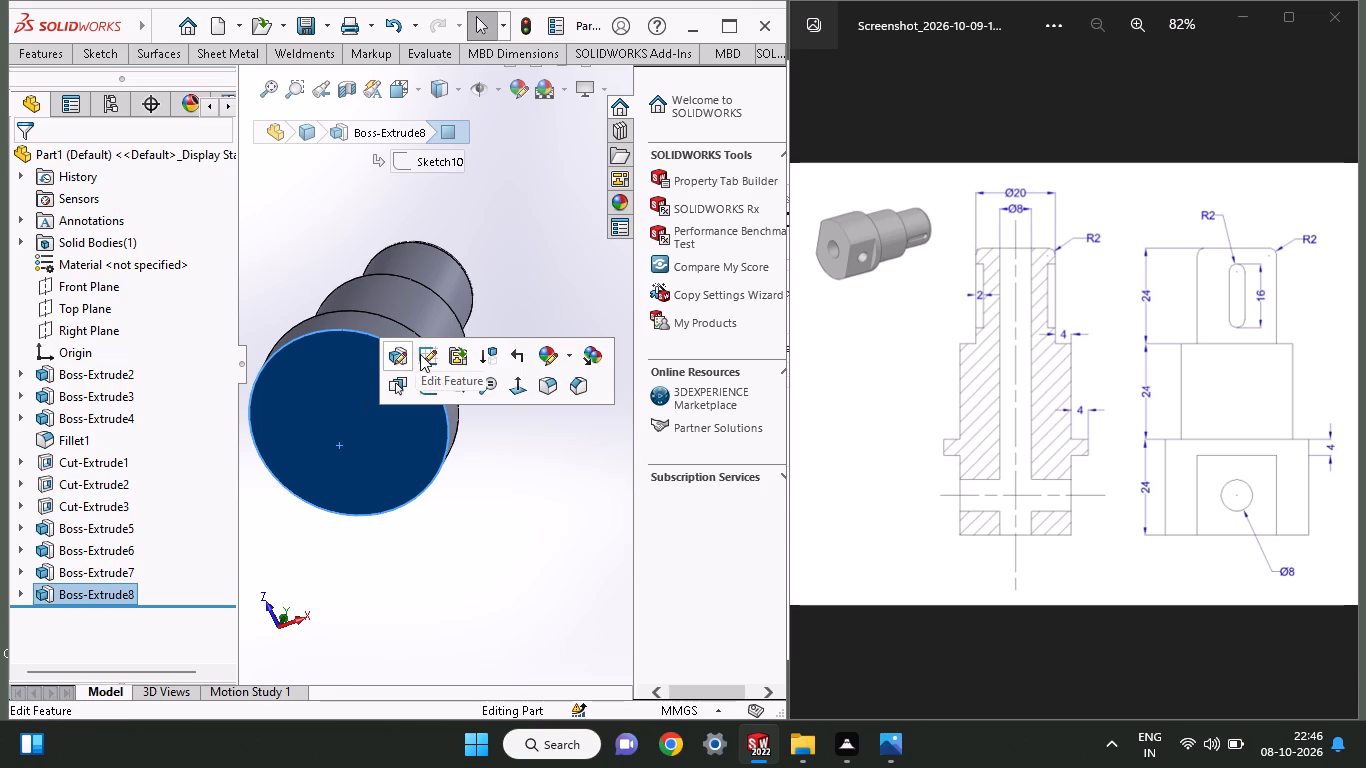
pyautogui.click(432, 391)
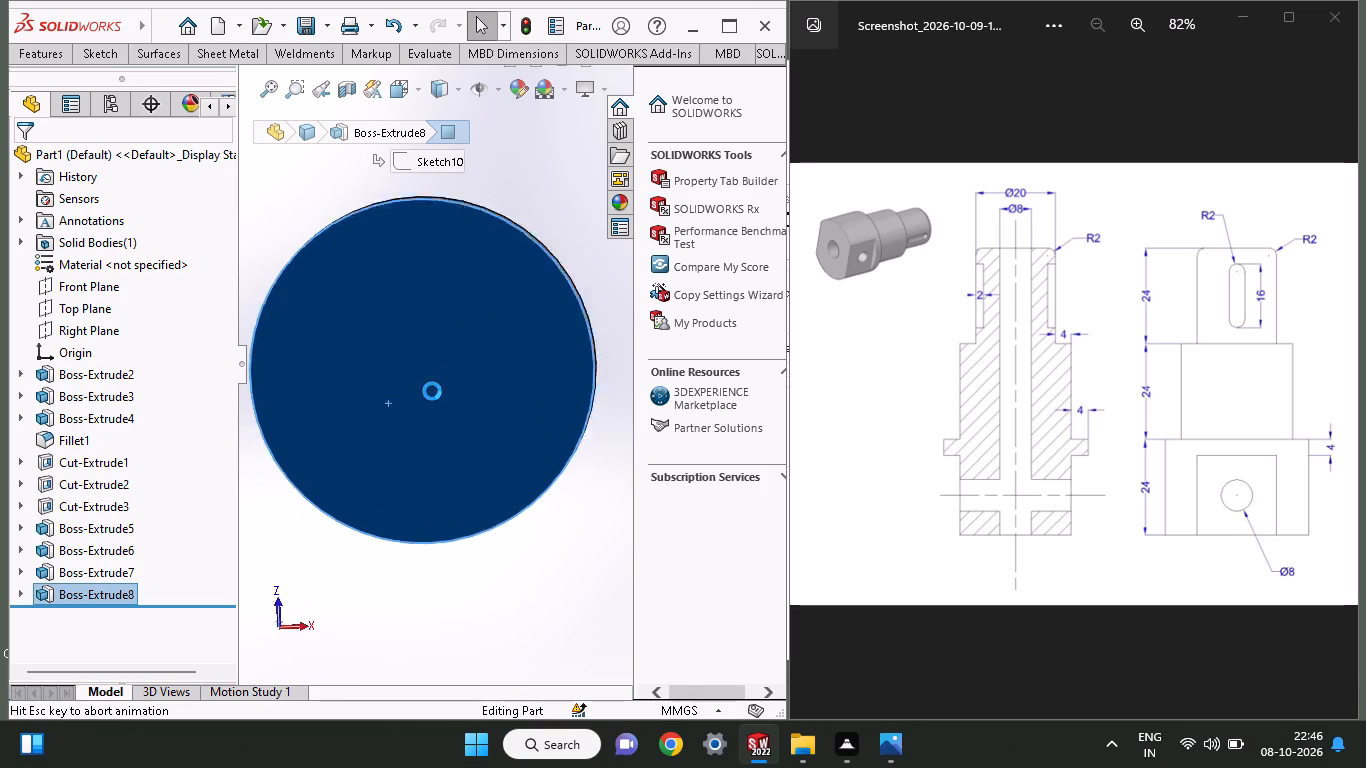
pyautogui.click(107, 62)
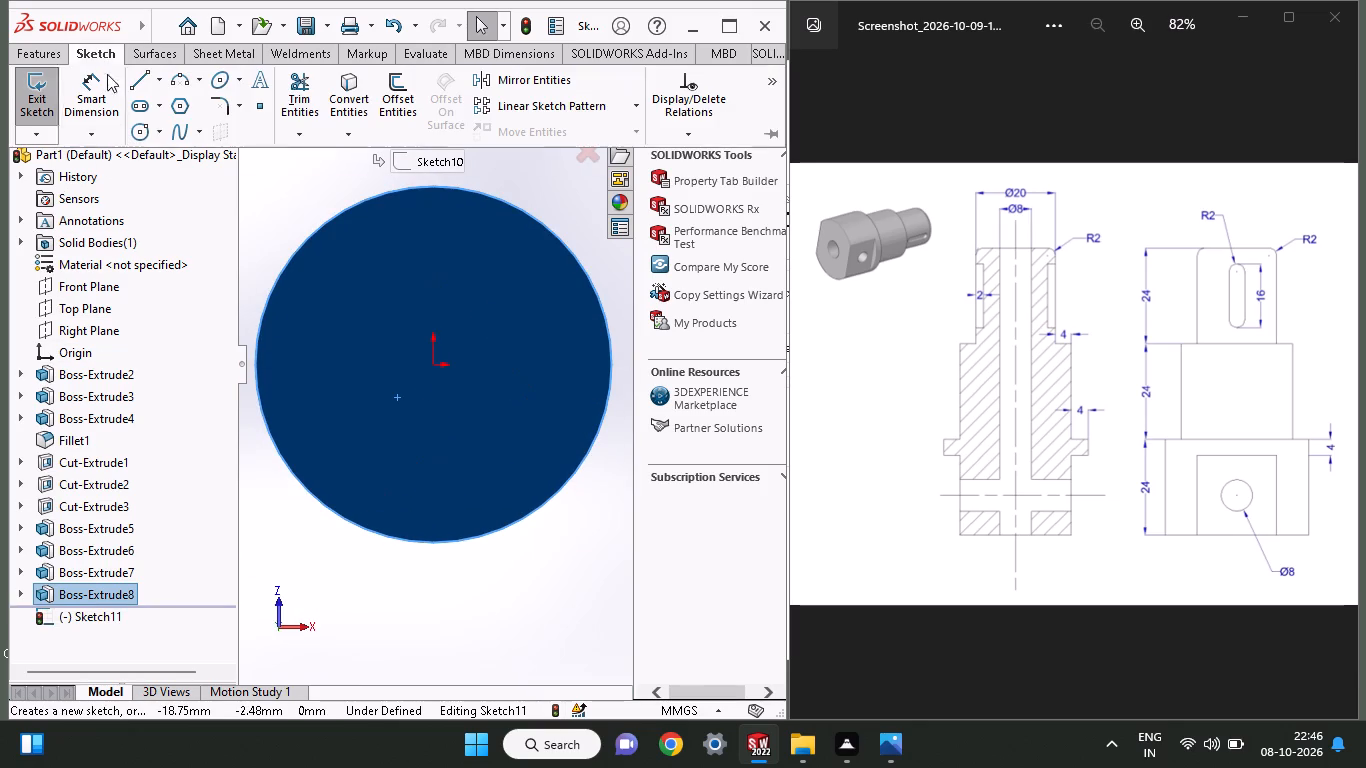
pyautogui.click(142, 133)
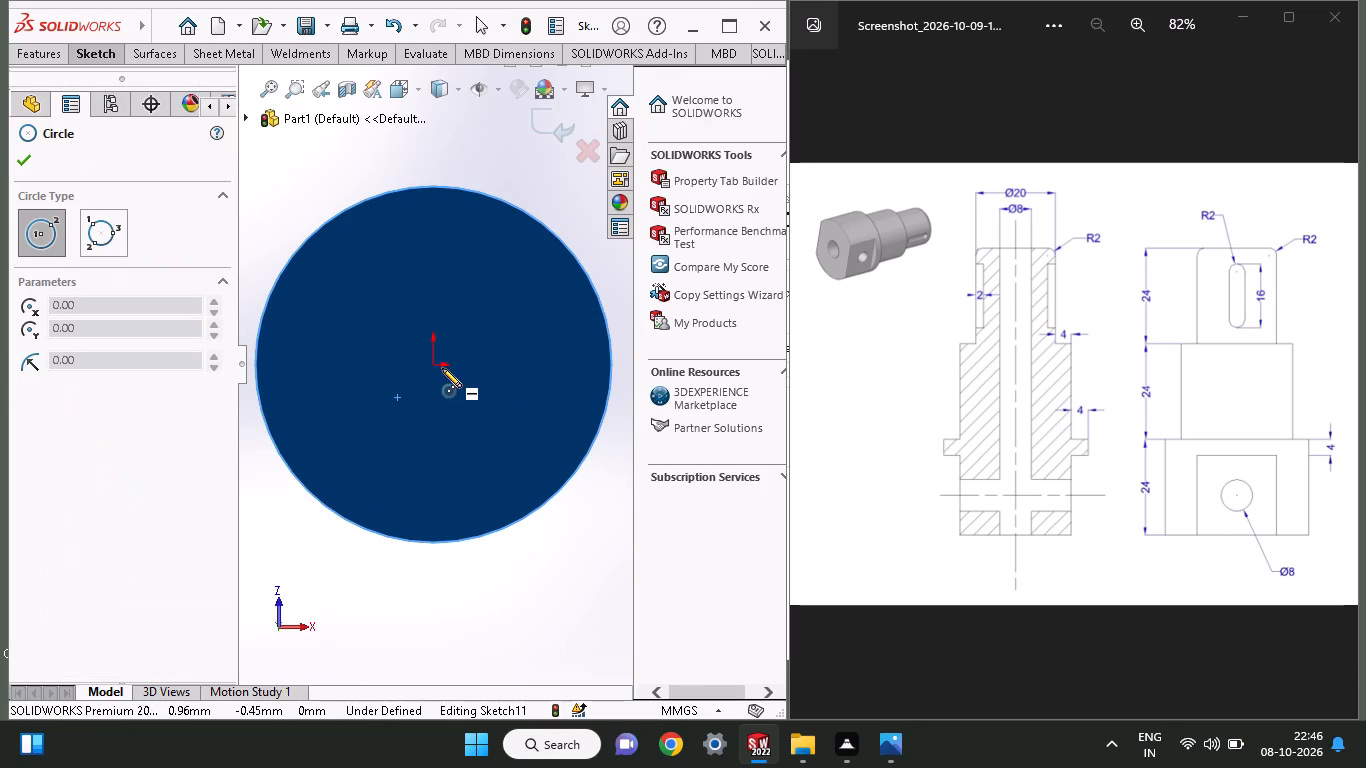
pyautogui.click(437, 370)
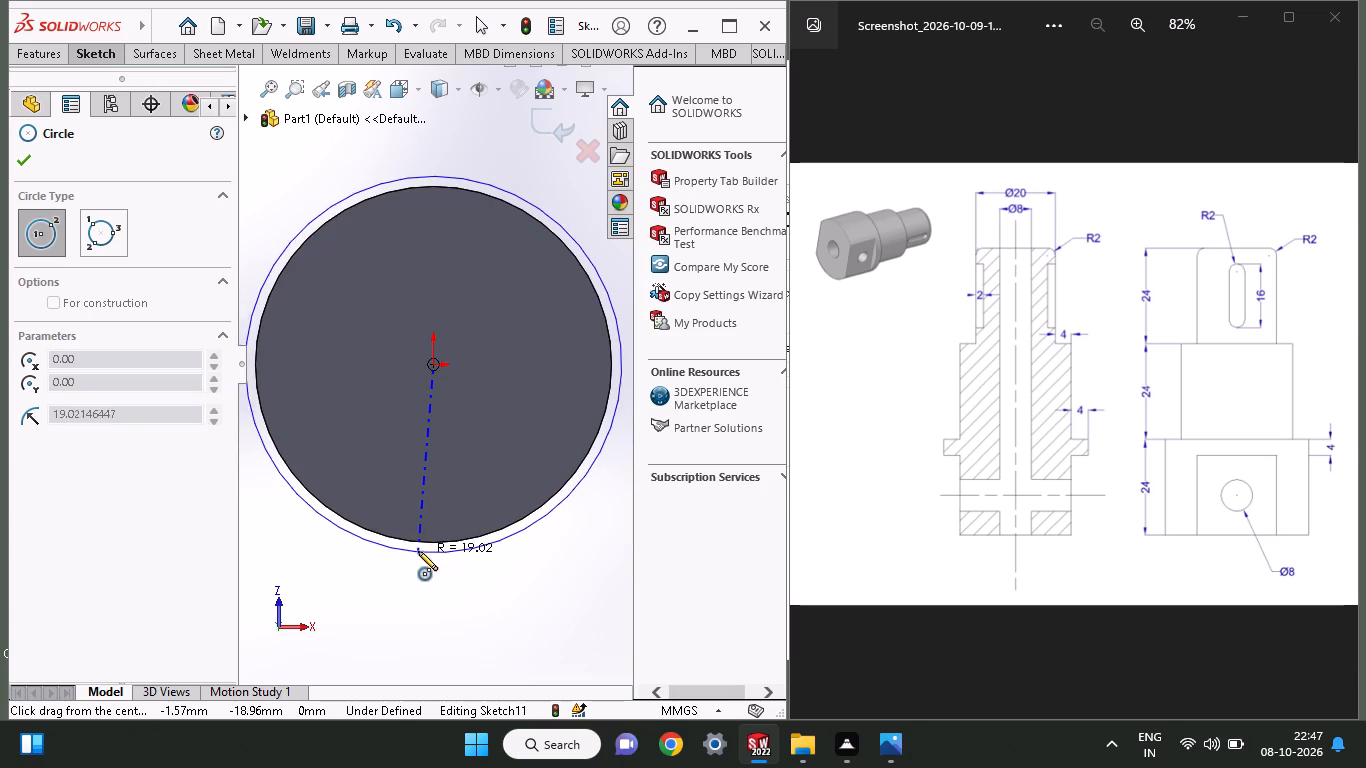
pyautogui.click(418, 547)
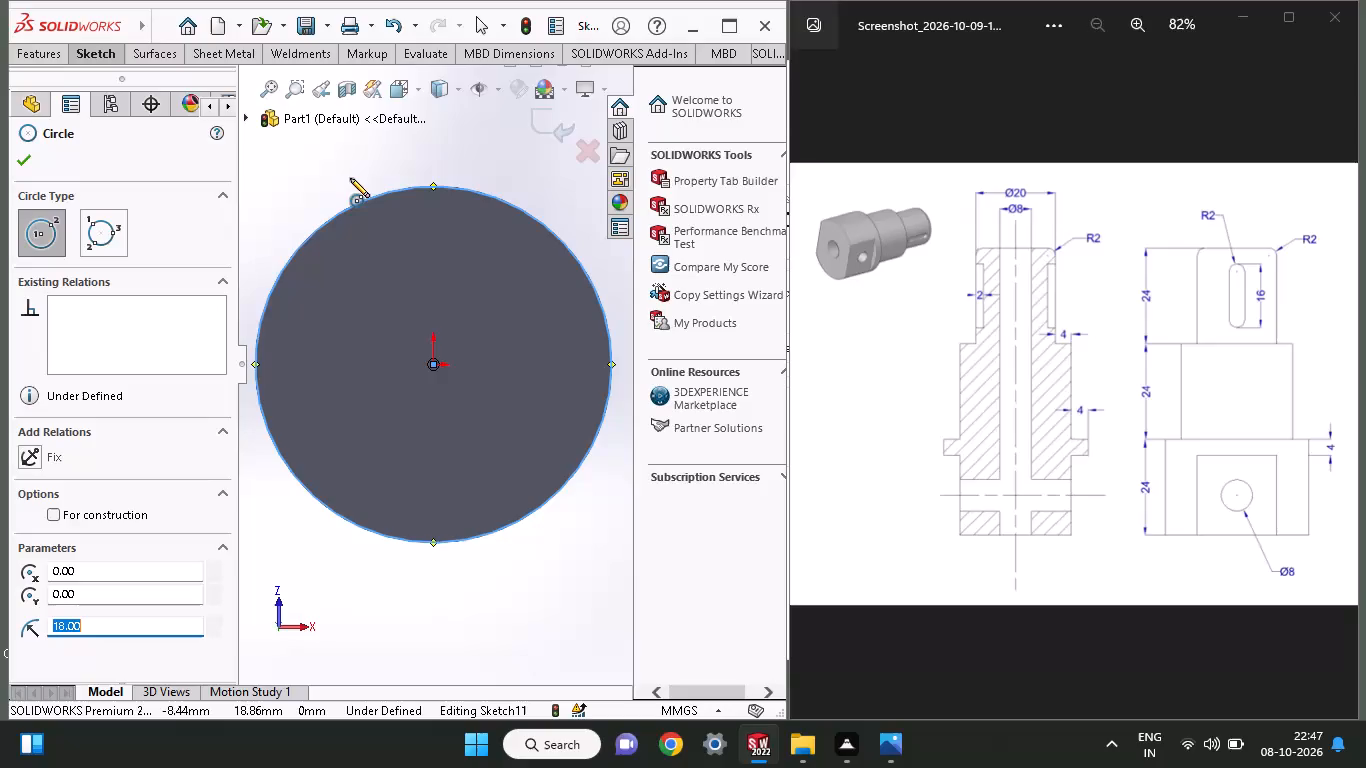
# Extrude this circle as an 8 mm blind boss that lengthens the 36 mm section, merged with the body.
pyautogui.click(86, 50)
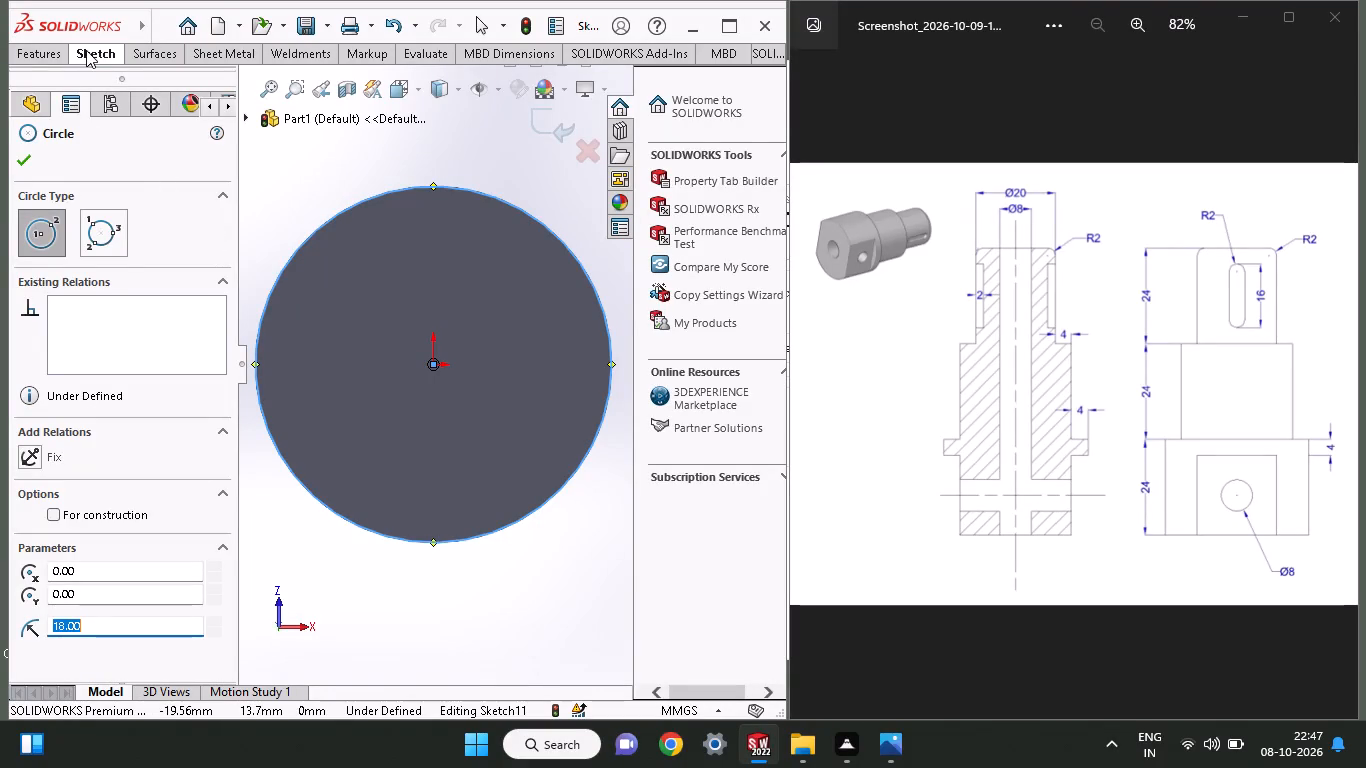
pyautogui.click(43, 52)
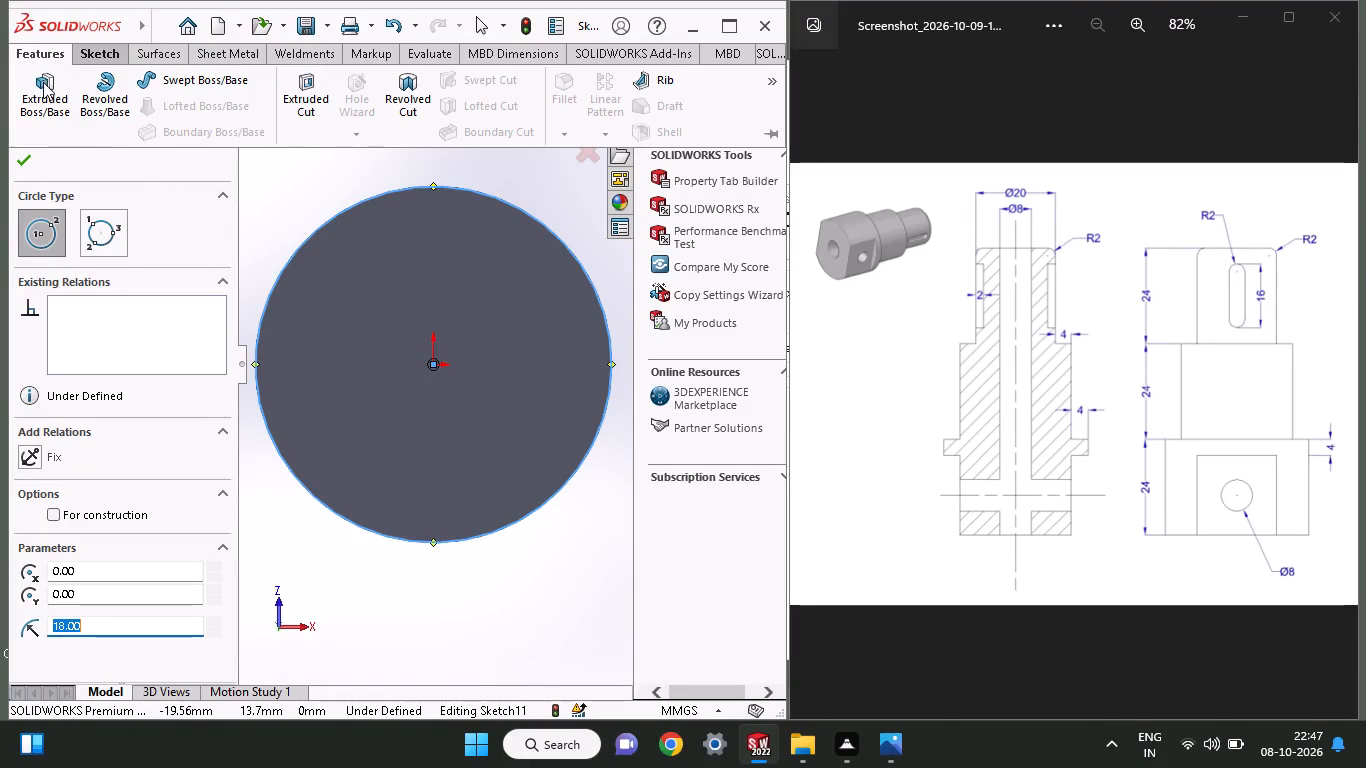
pyautogui.click(44, 85)
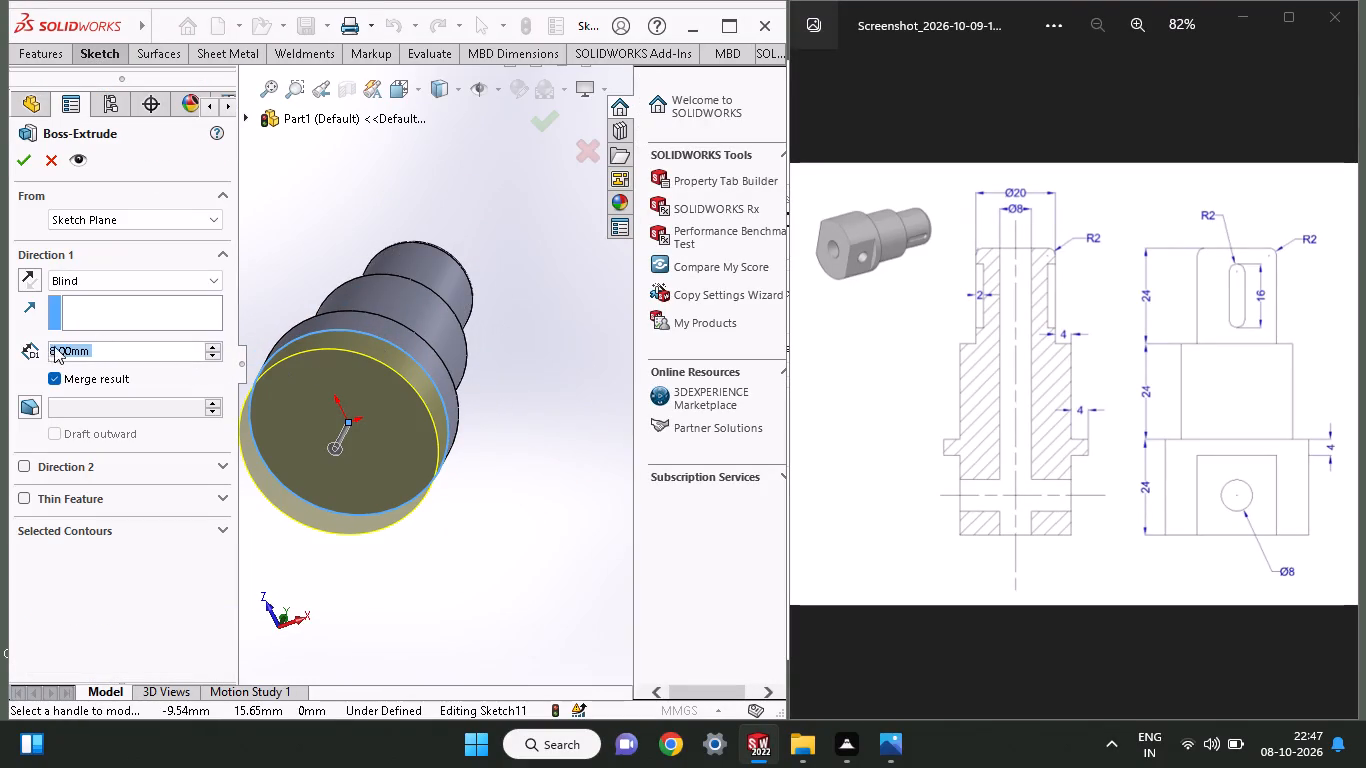
pyautogui.click(22, 162)
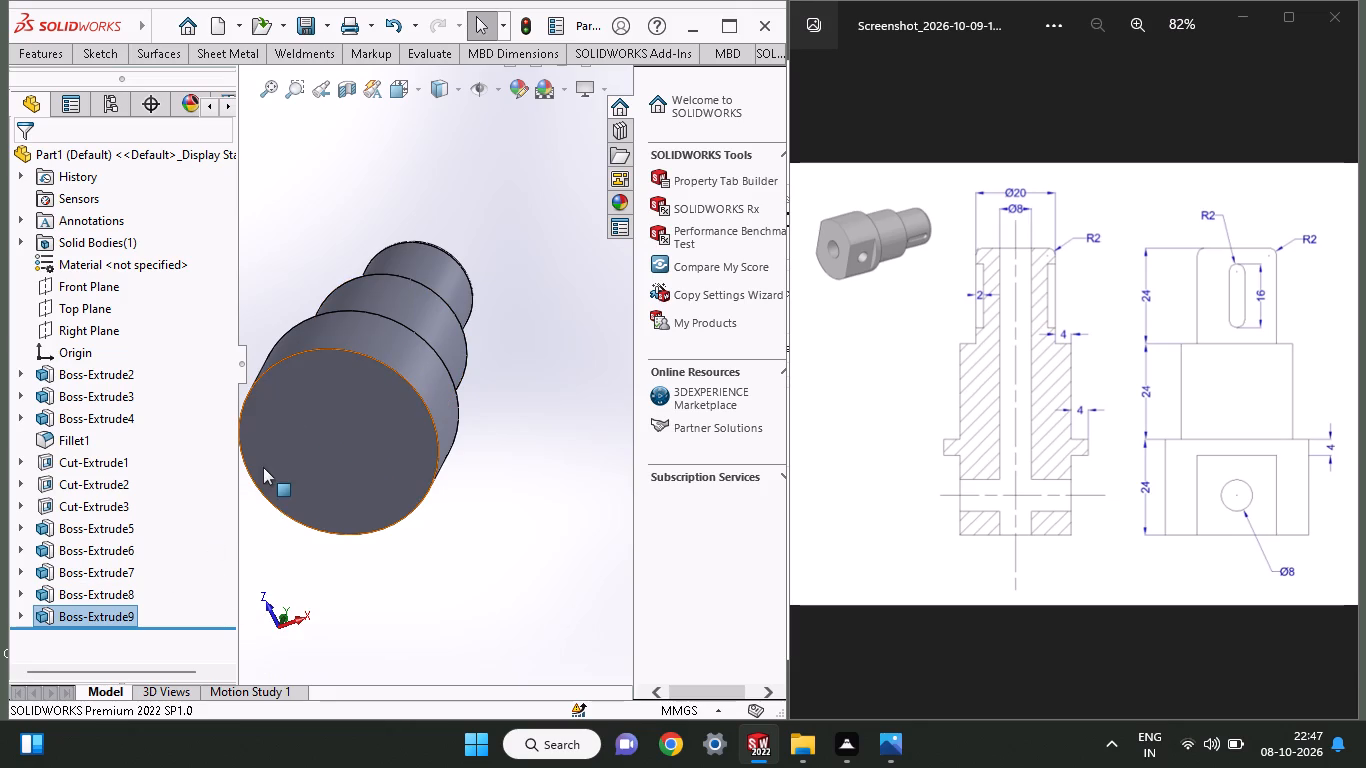
# Sketch another 18 mm radius circle centred on the origin on the bottom face of the lengthened 36 mm section.
pyautogui.moveTo(263, 465); pyautogui.dragTo(323, 536, button='middle')
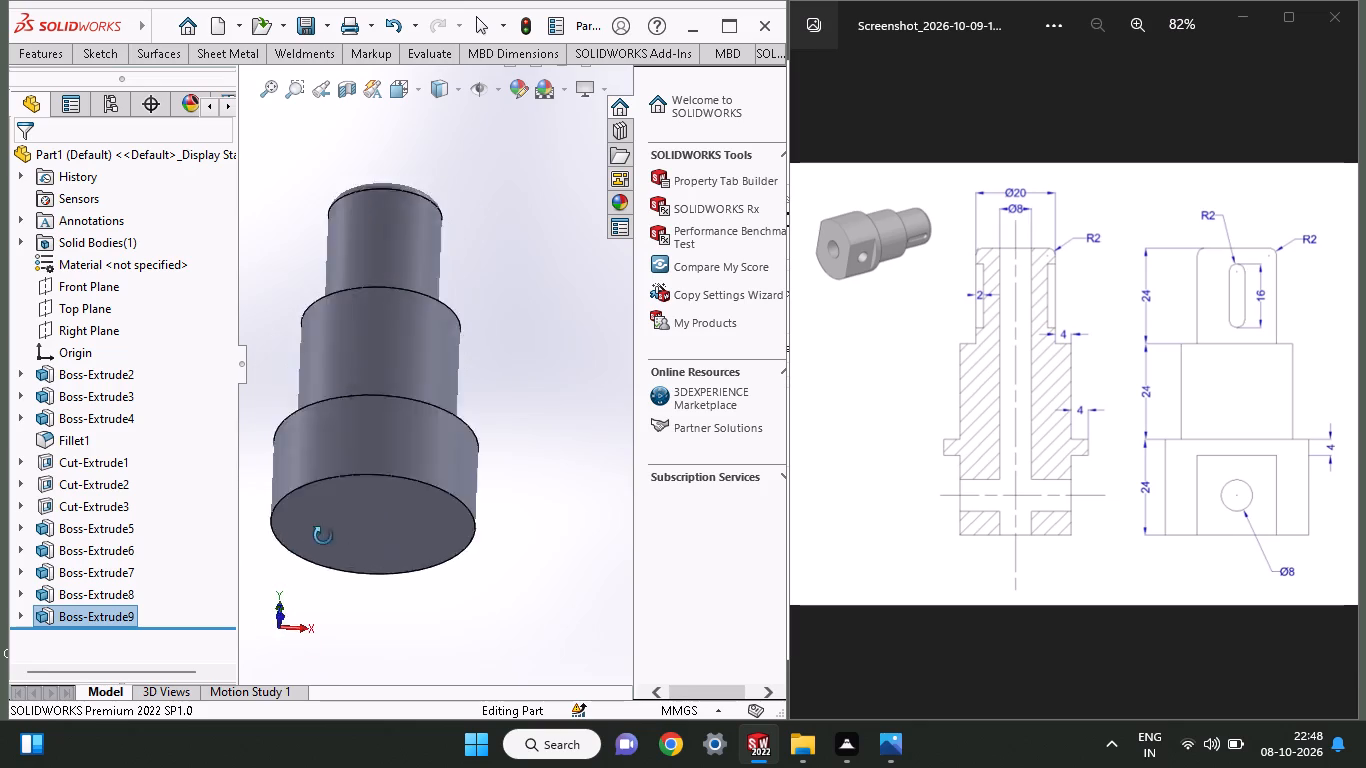
pyautogui.moveTo(323, 536); pyautogui.dragTo(292, 516, button='middle')
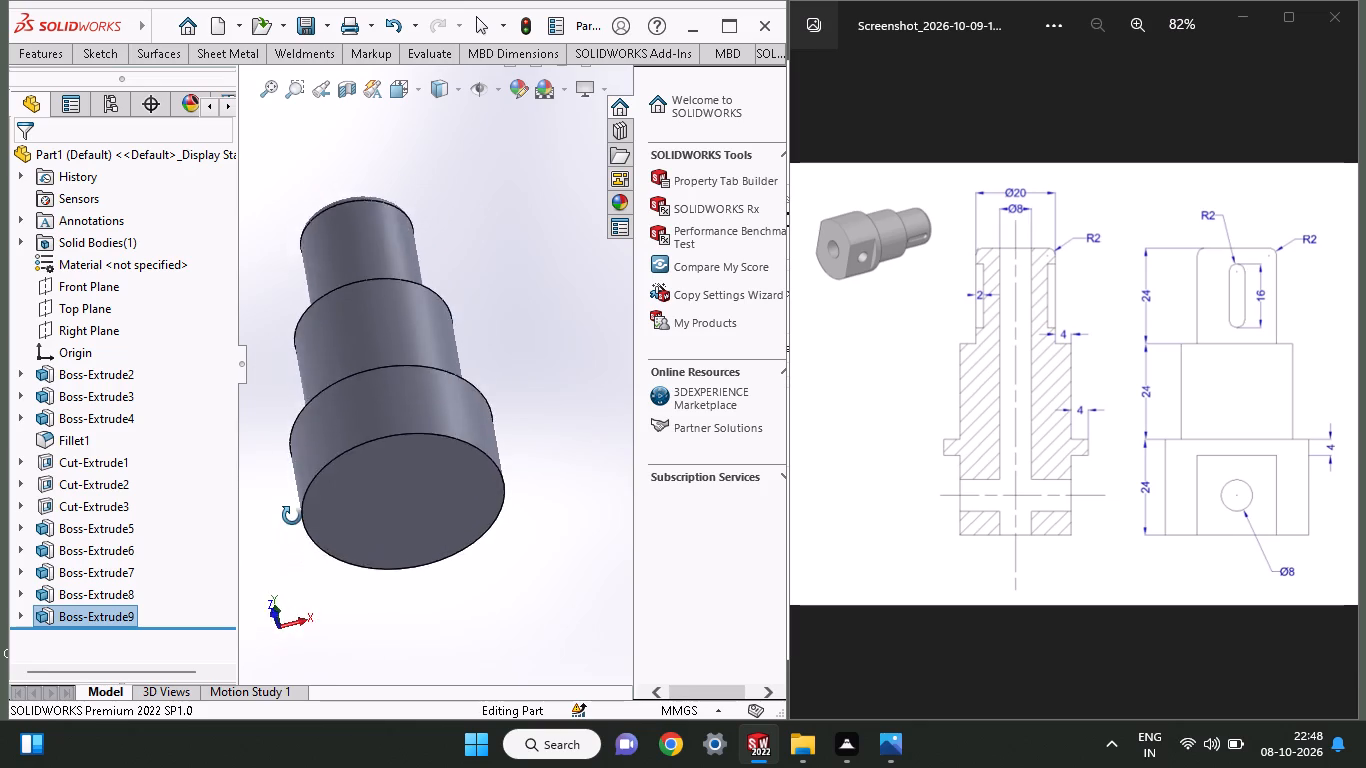
pyautogui.moveTo(292, 516); pyautogui.dragTo(306, 577, button='middle')
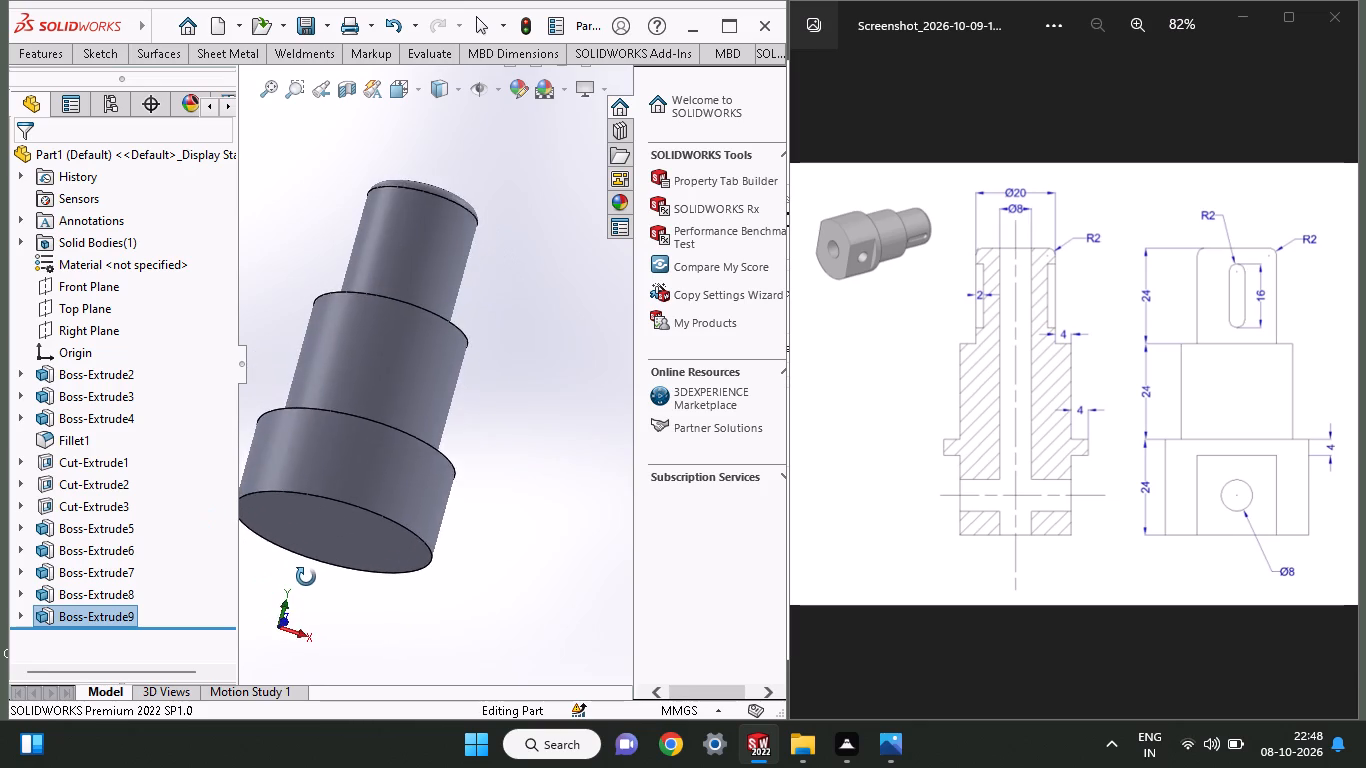
pyautogui.moveTo(306, 577); pyautogui.dragTo(349, 569, button='middle')
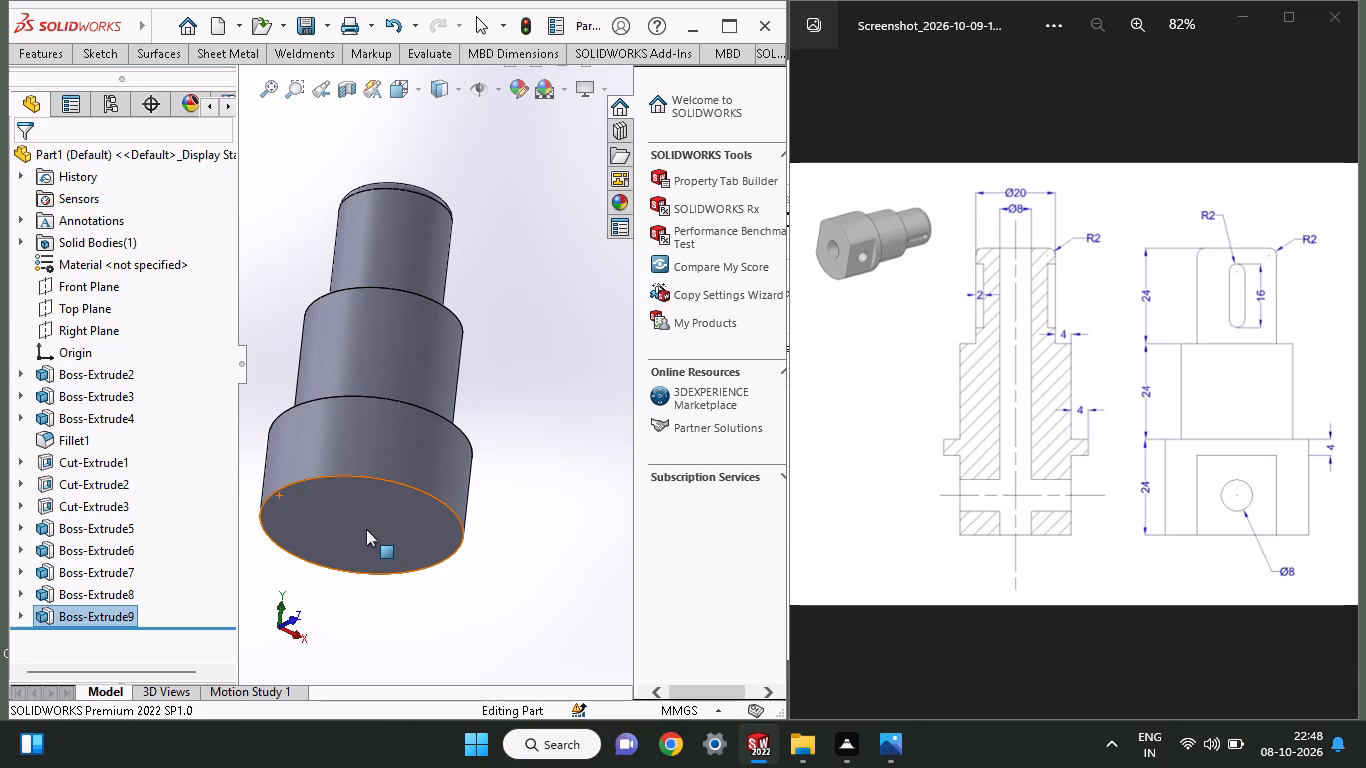
pyautogui.click(366, 529)
pyautogui.click(446, 473)
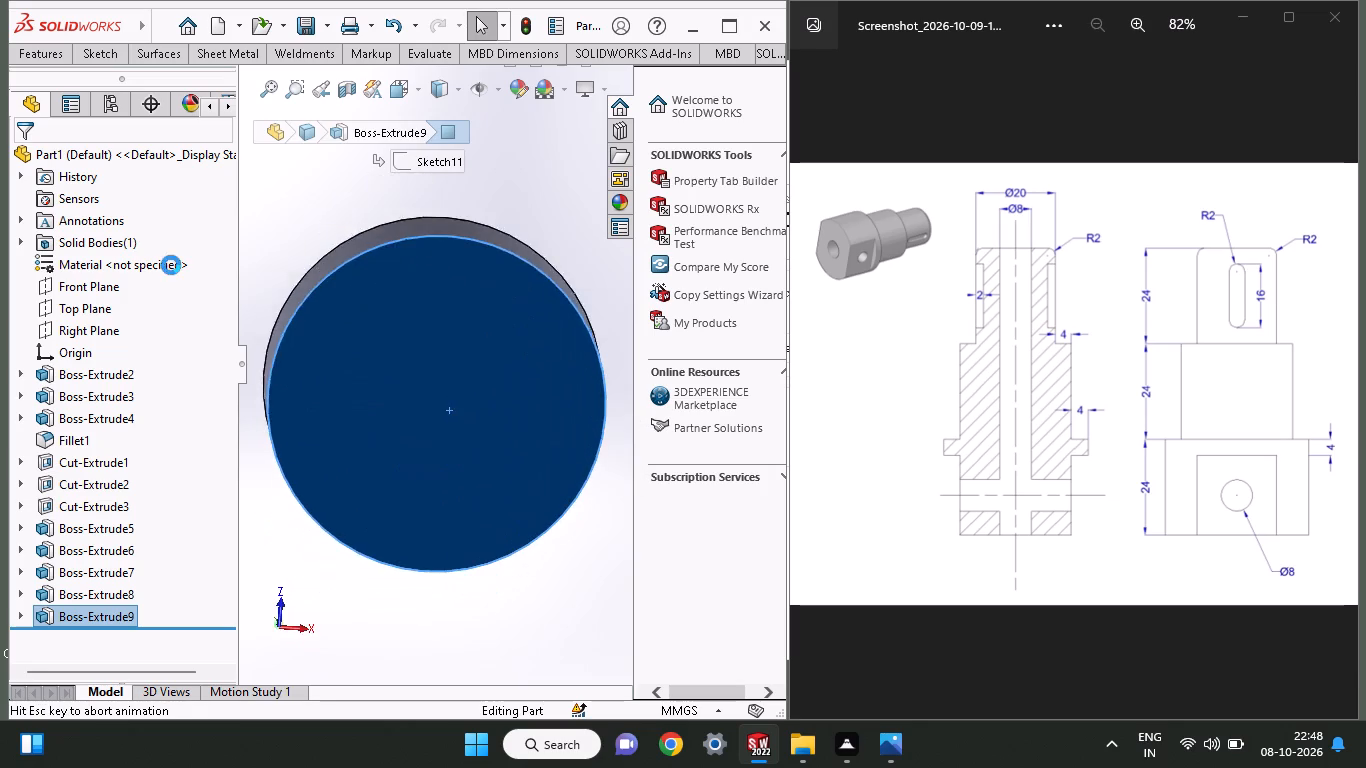
pyautogui.click(82, 55)
pyautogui.click(144, 134)
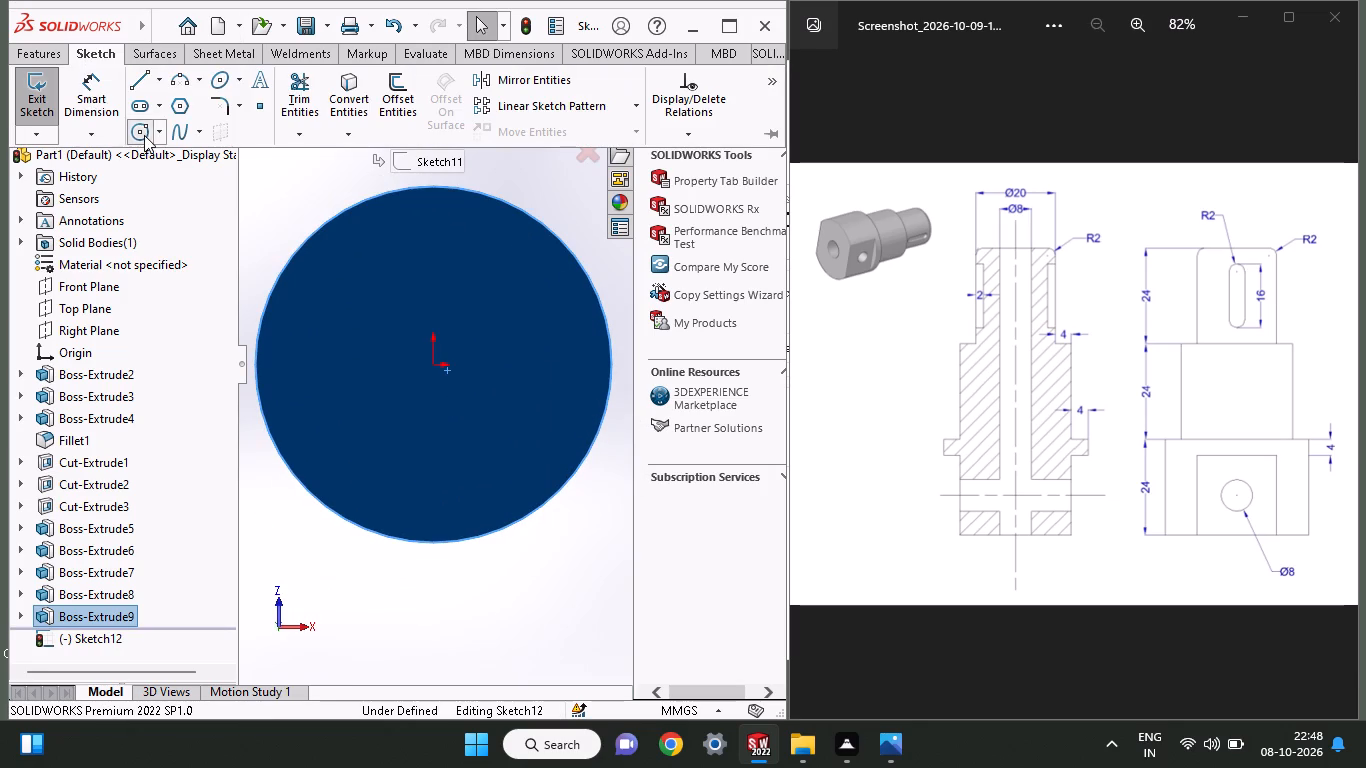
pyautogui.click(430, 368)
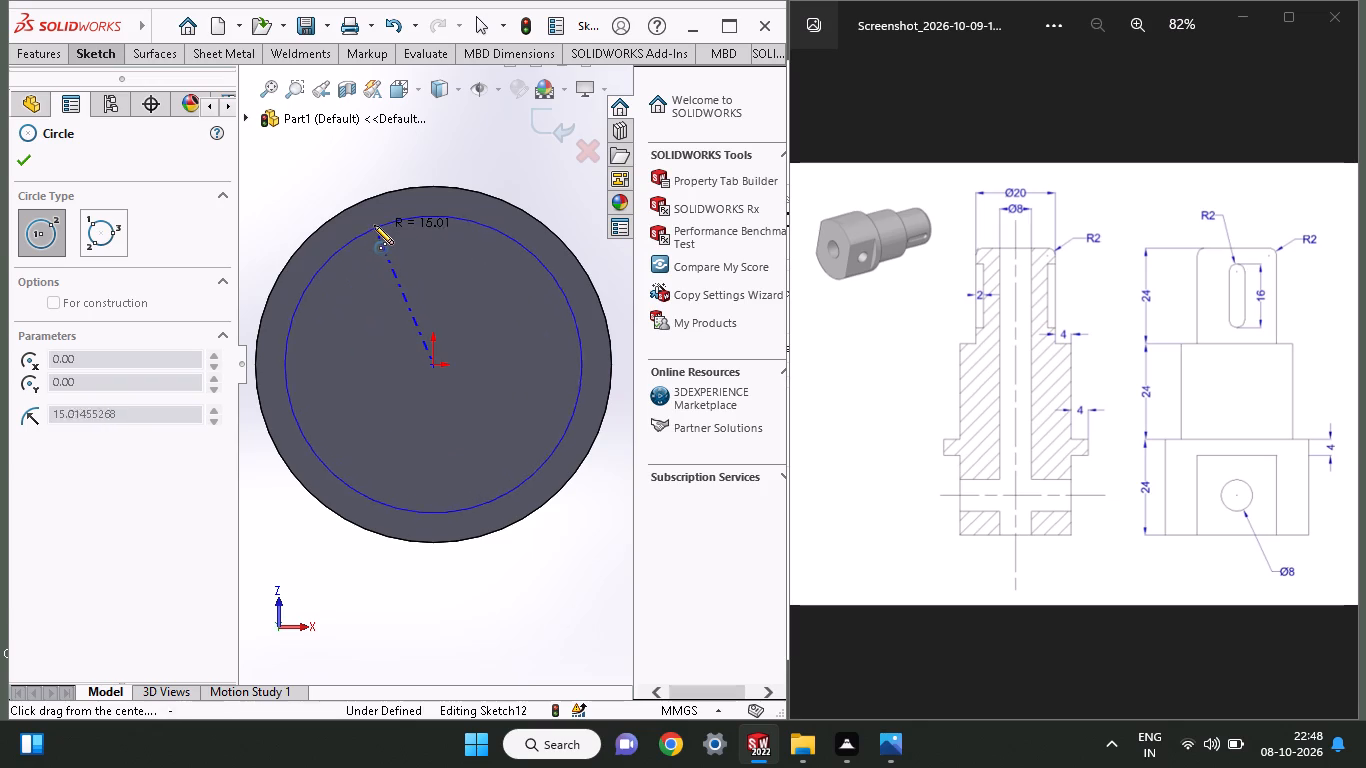
pyautogui.click(373, 197)
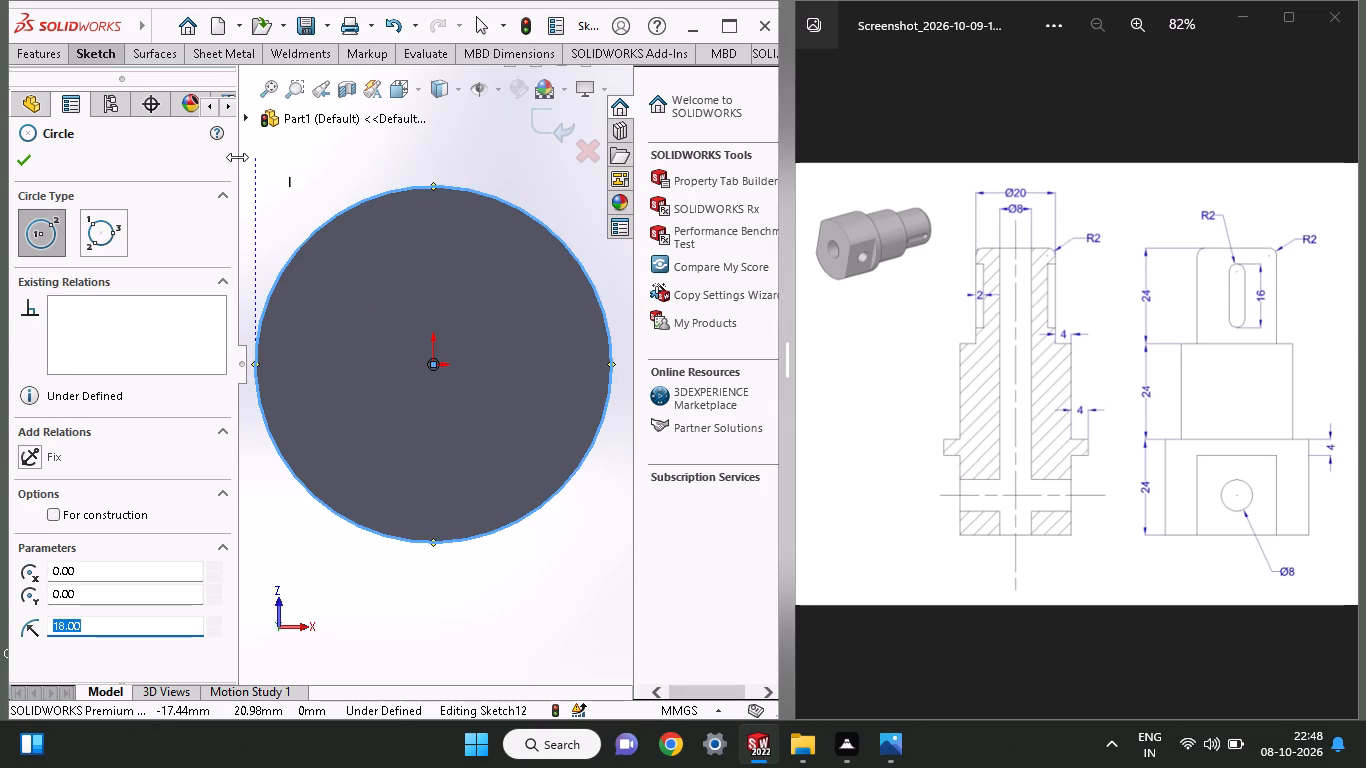
# Extrude the new circle as a further 8 mm blind boss from the 36 mm section's bottom face, merged with the body.
pyautogui.click(43, 50)
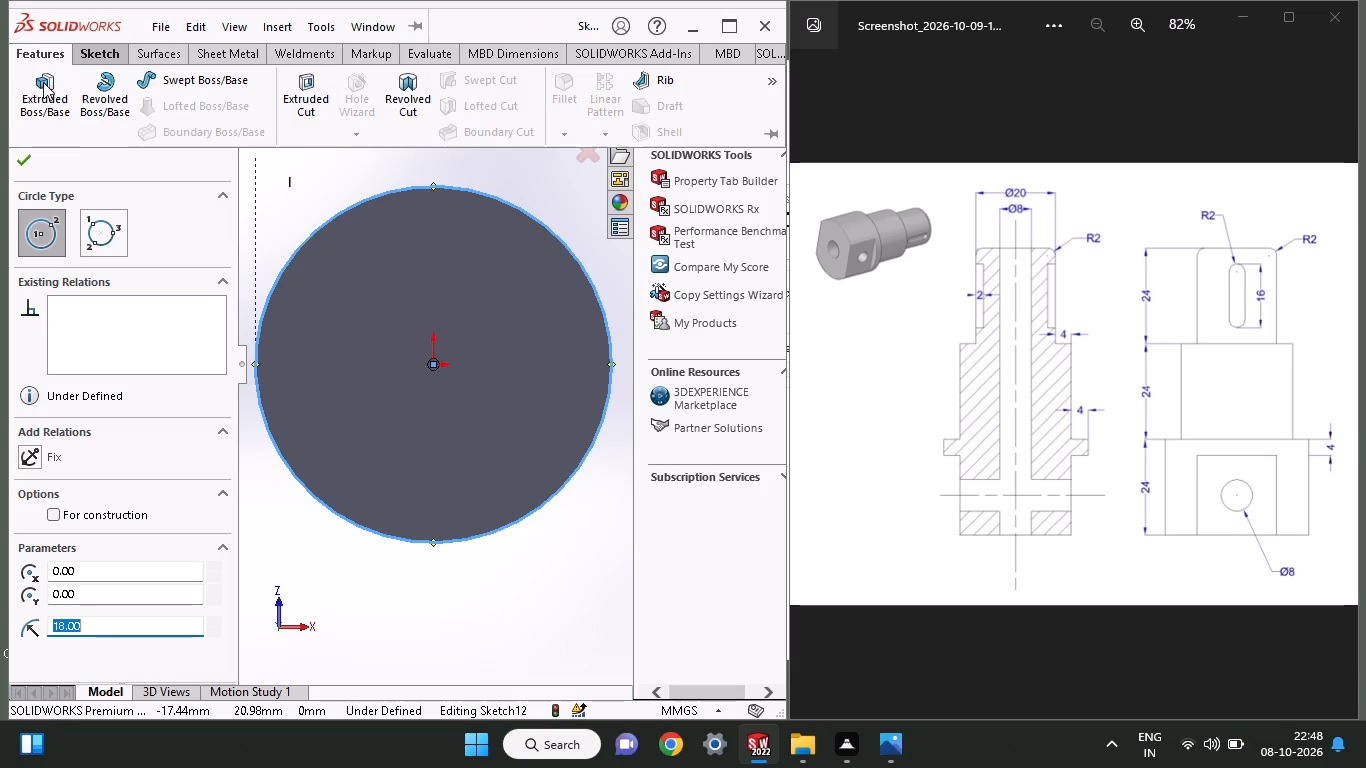
pyautogui.click(43, 92)
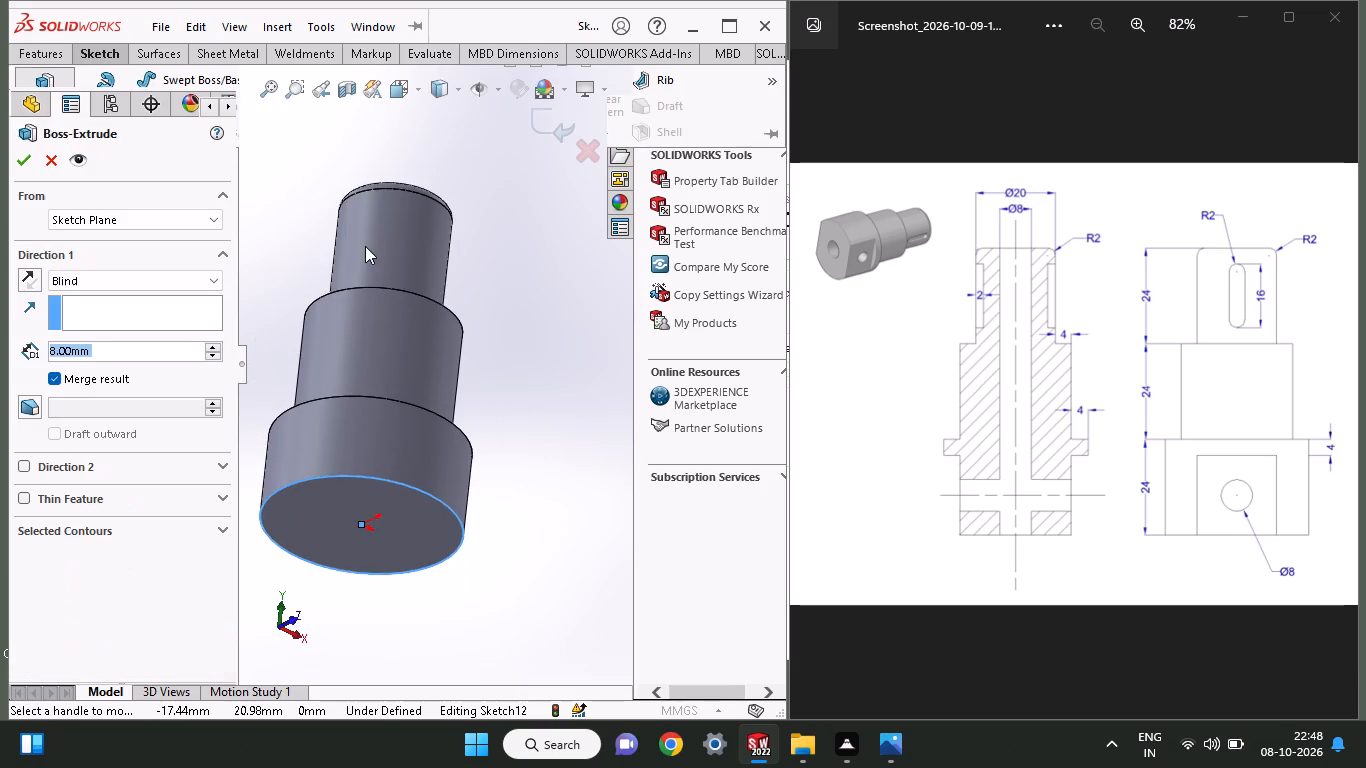
pyautogui.click(31, 170)
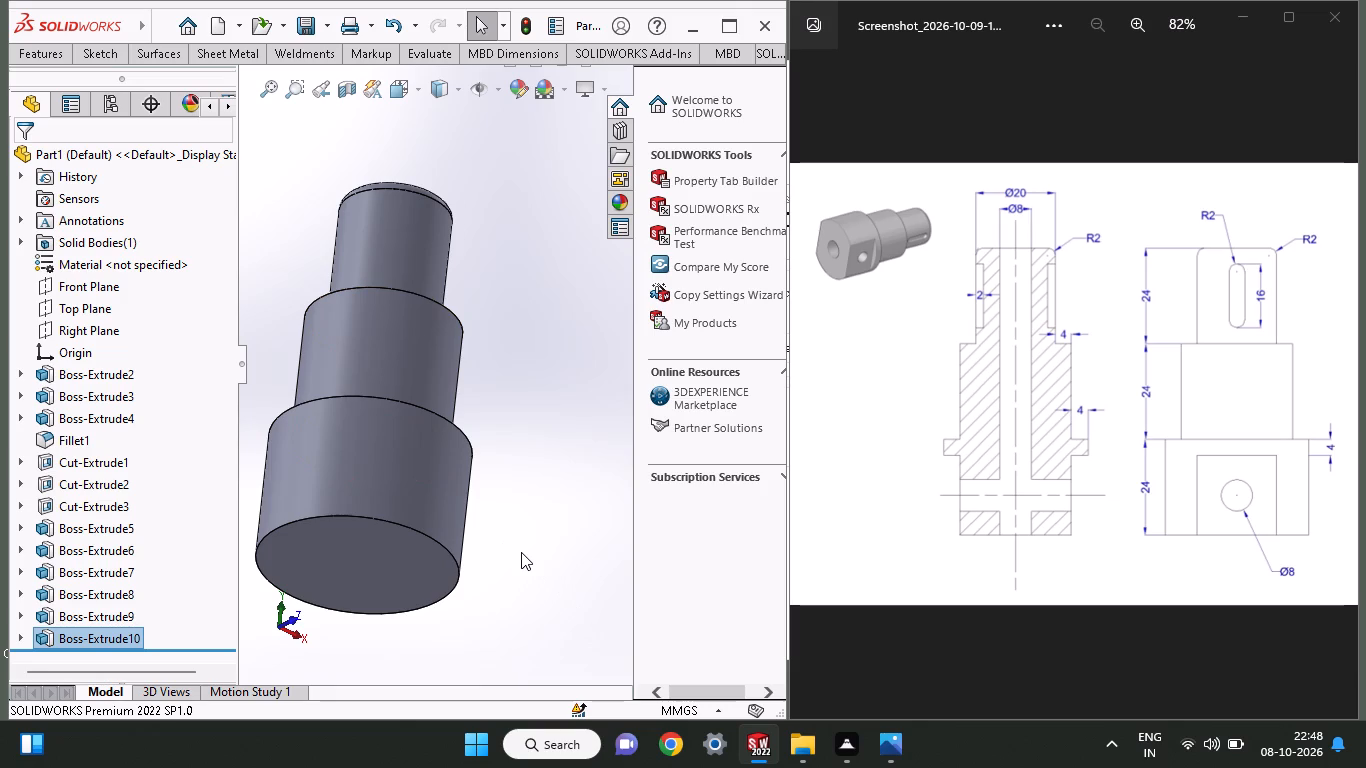
# On the Front Plane, sketch a 24 mm vertical line across the 36 mm section's full height, about 6 mm inside its left edge.
pyautogui.click(112, 279)
pyautogui.click(134, 243)
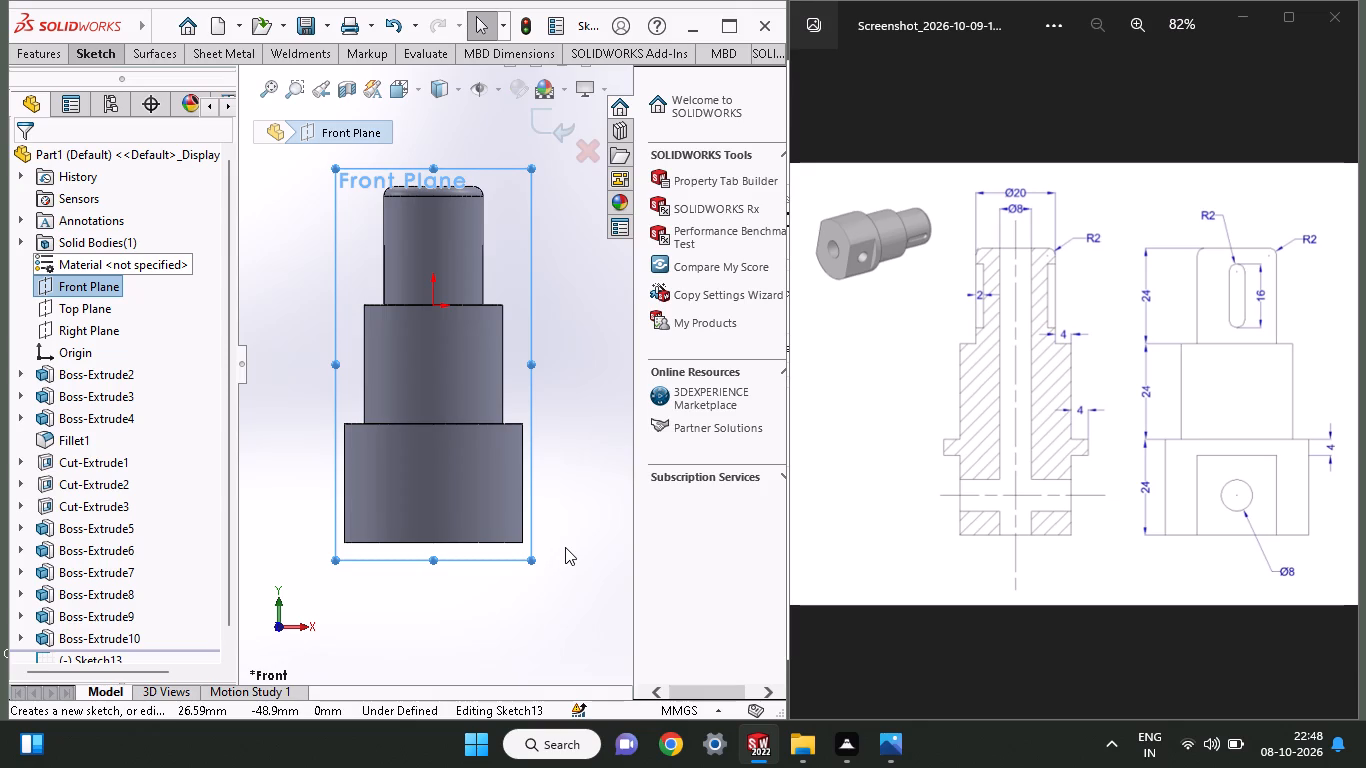
pyautogui.click(95, 47)
pyautogui.click(140, 90)
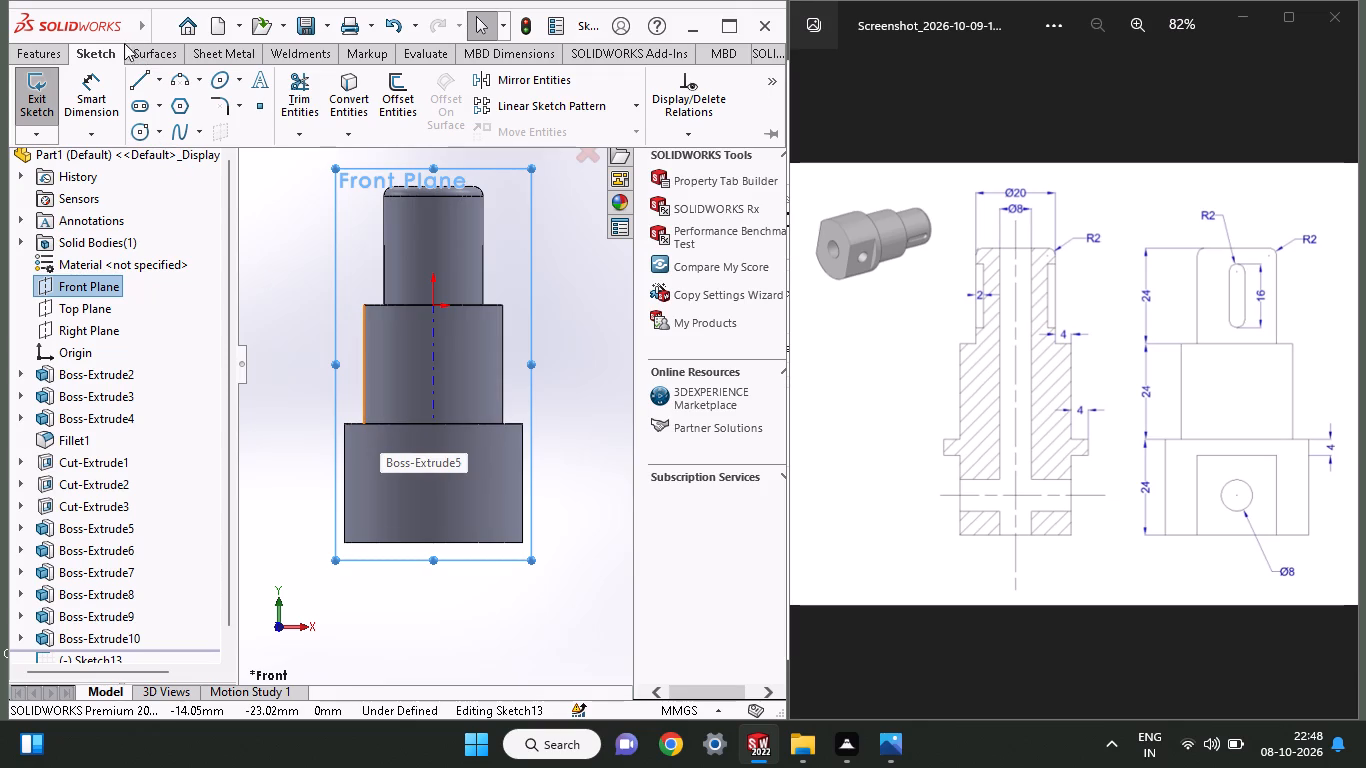
pyautogui.click(133, 87)
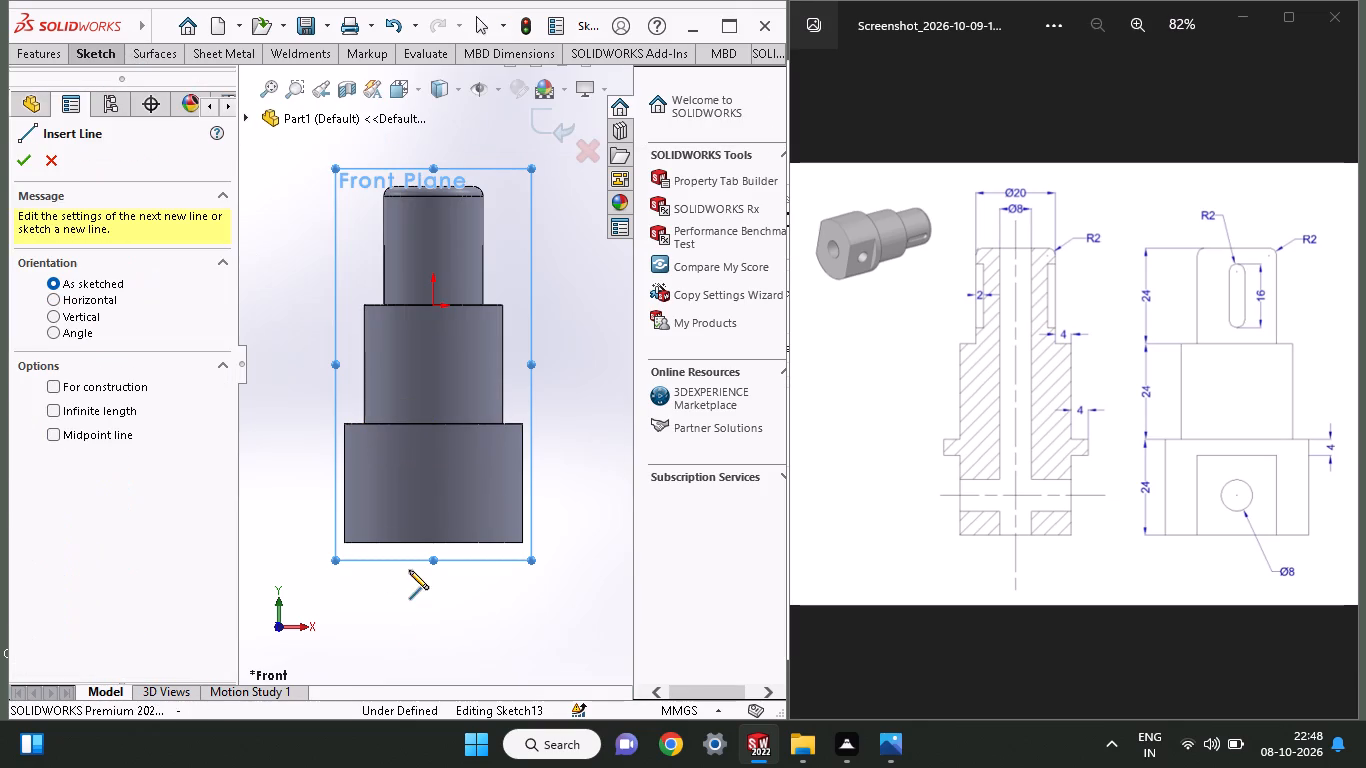
pyautogui.click(374, 544)
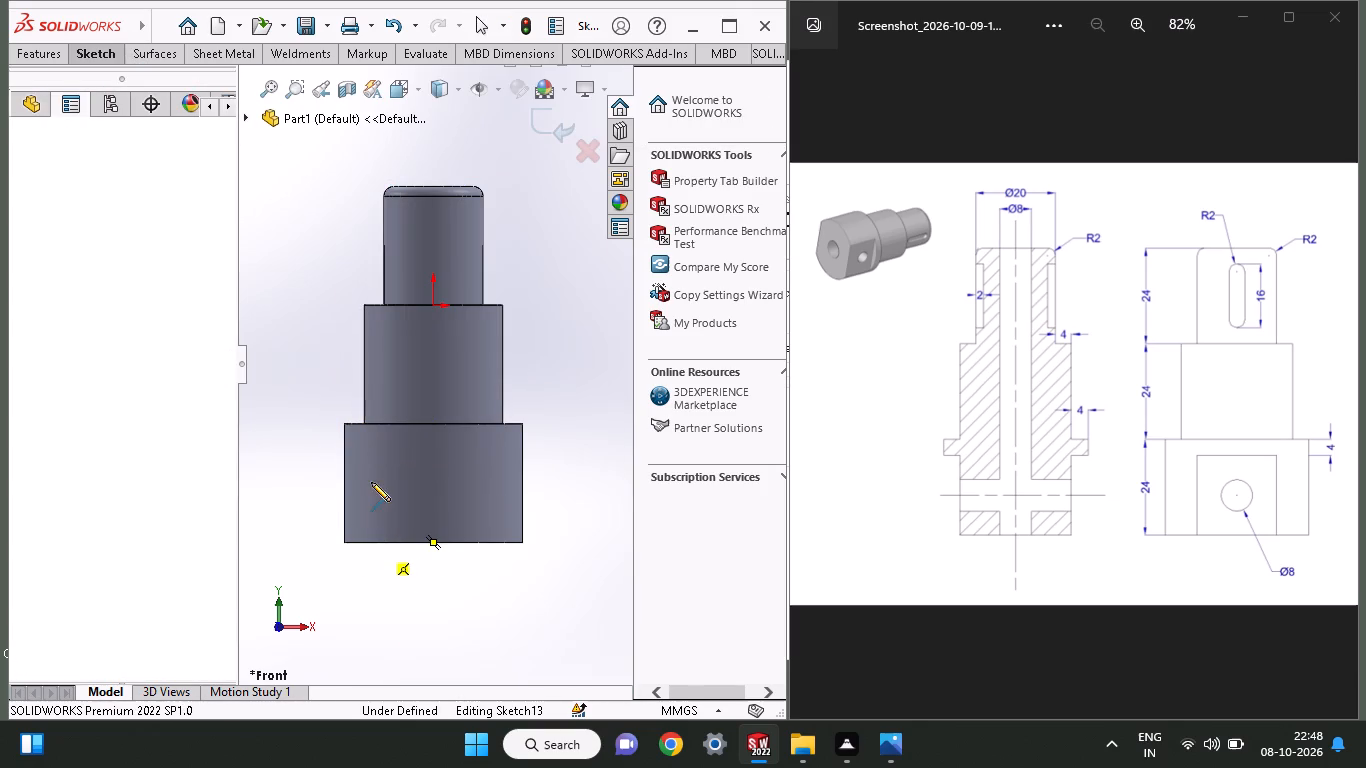
pyautogui.click(374, 425)
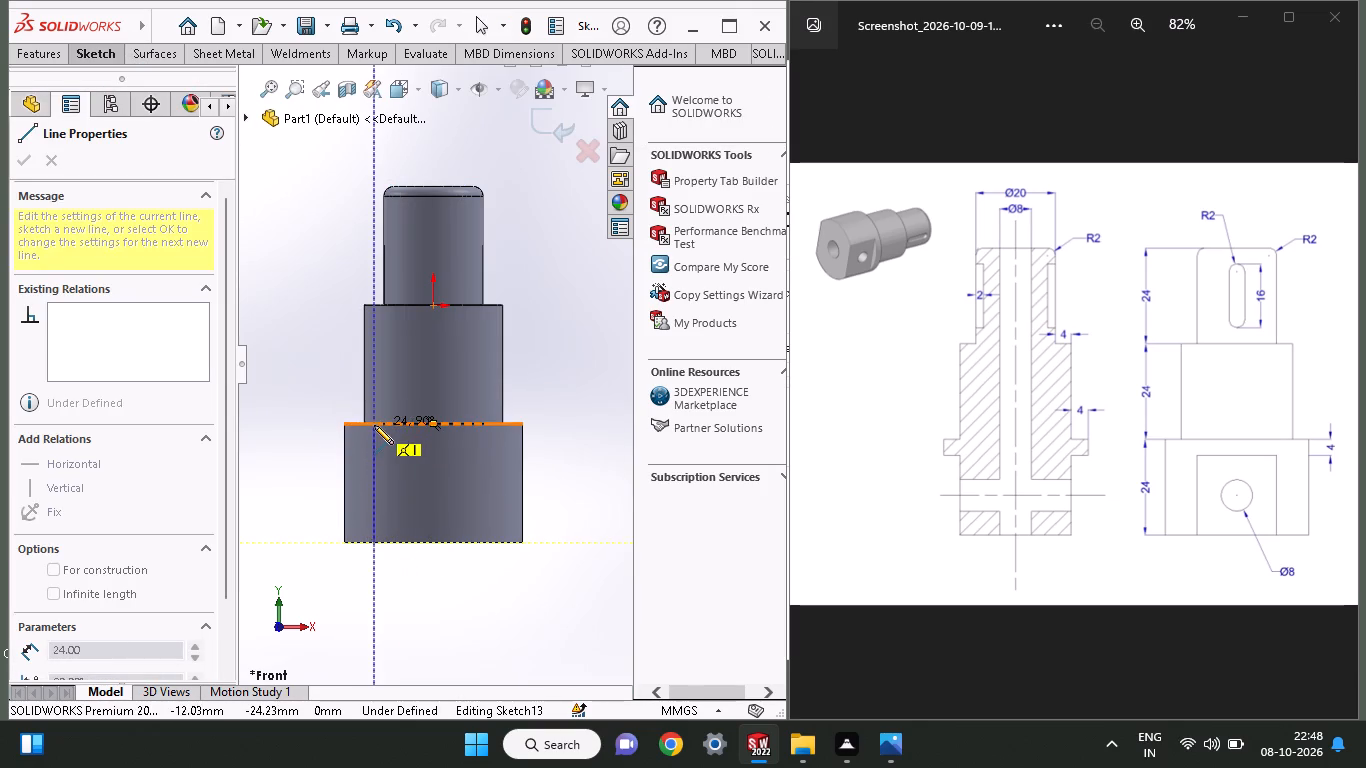
pyautogui.rightClick(307, 311)
pyautogui.click(319, 322)
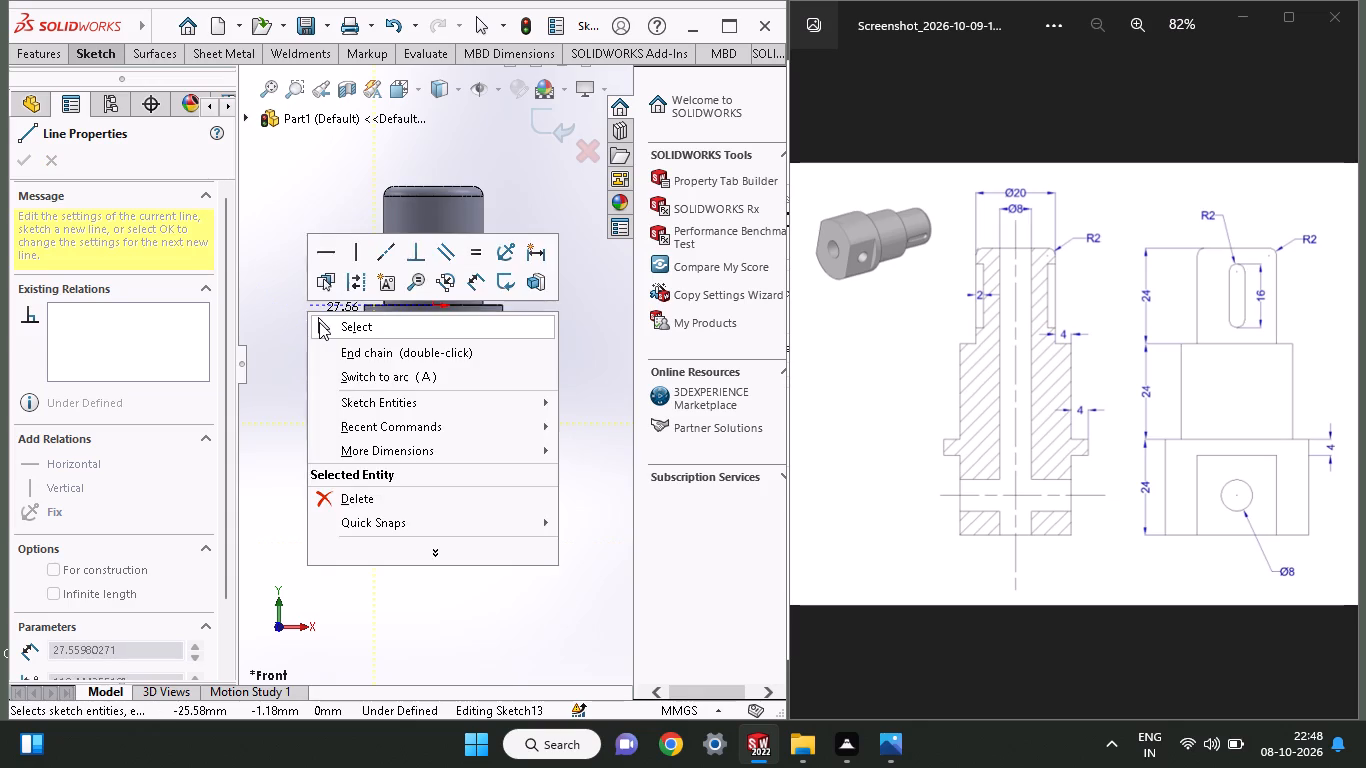
# Dimension the vertical line's lower end 4 mm from the 36 mm section's bottom-left corner.
pyautogui.click(100, 60)
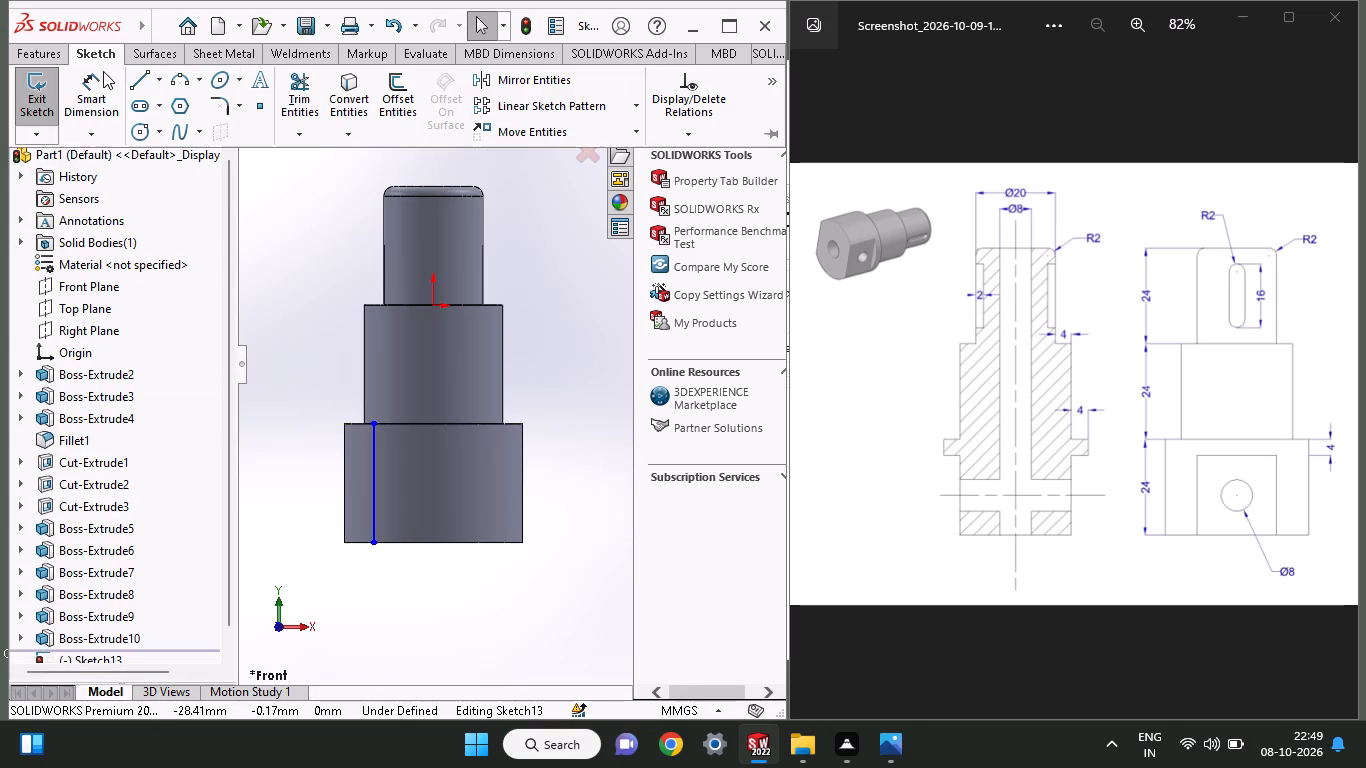
pyautogui.click(103, 78)
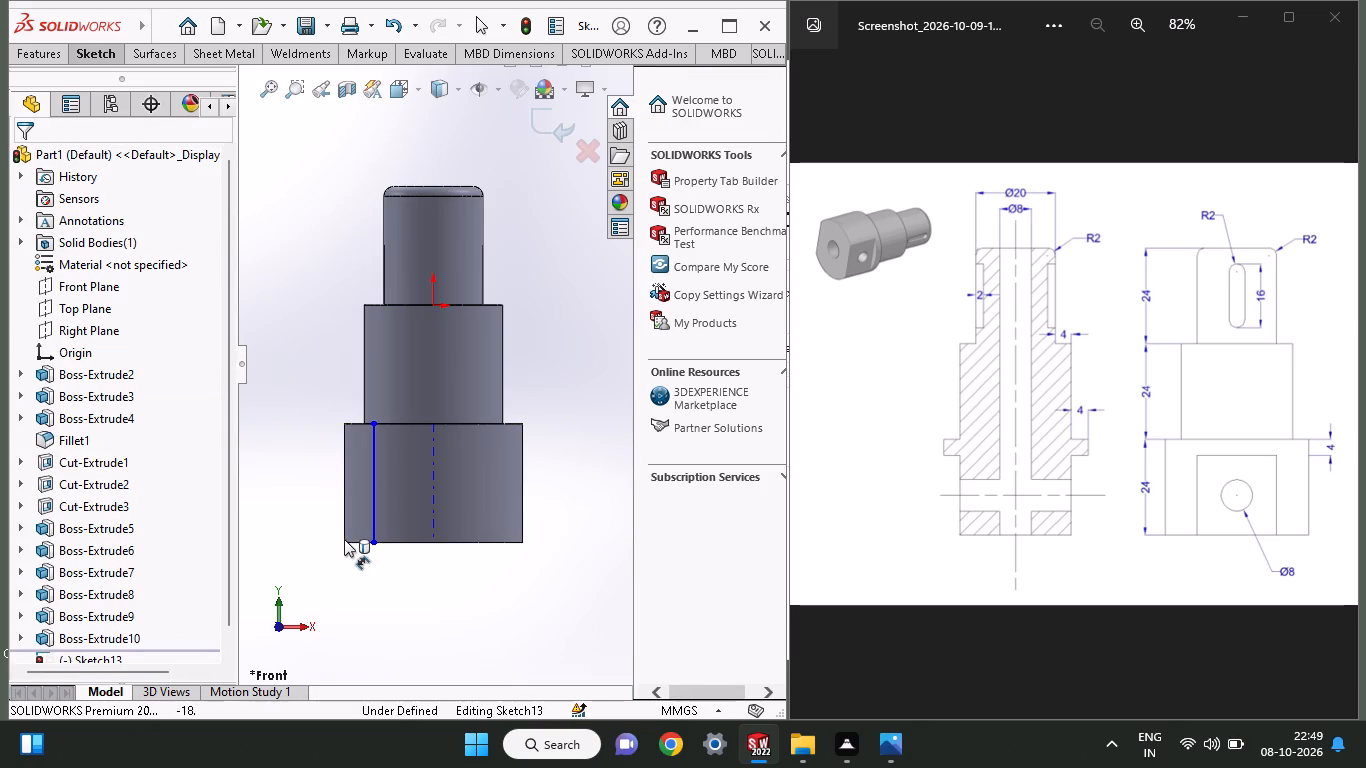
pyautogui.click(345, 543)
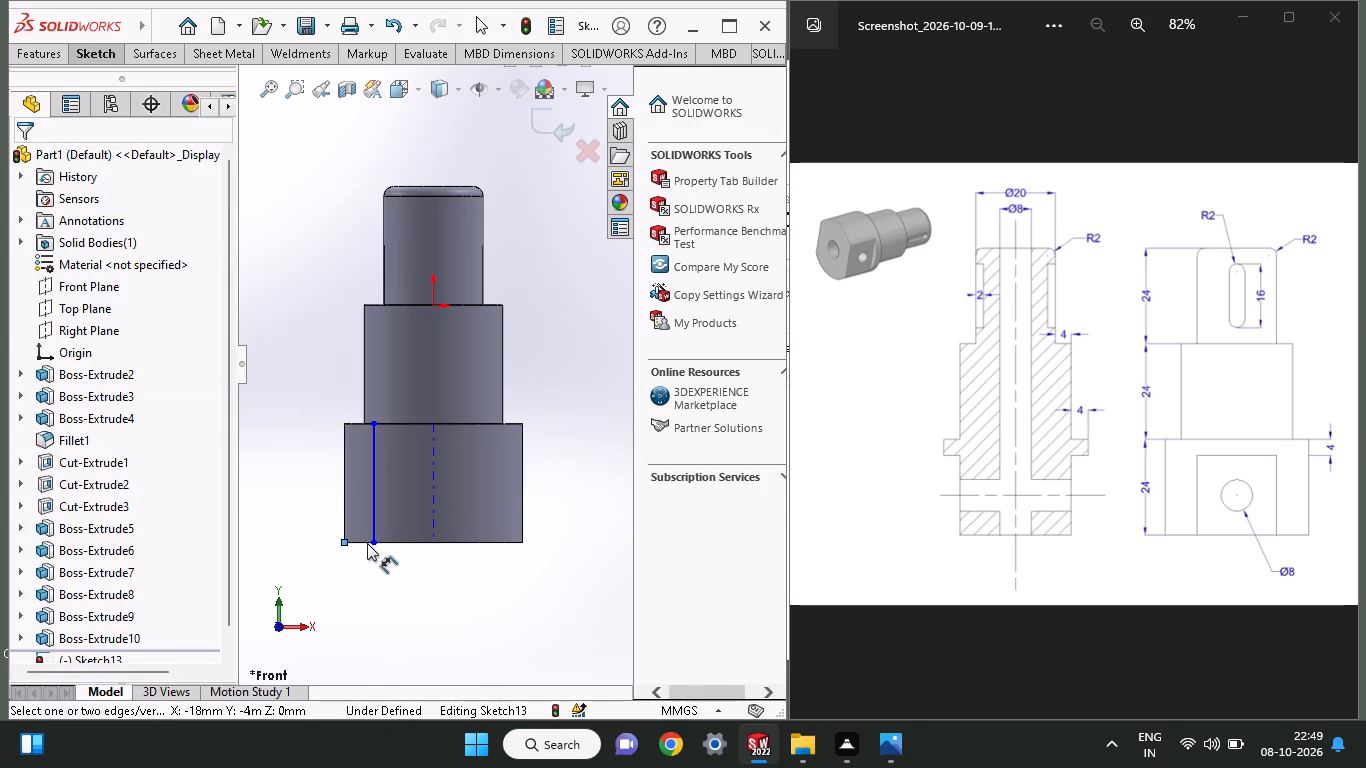
pyautogui.click(372, 545)
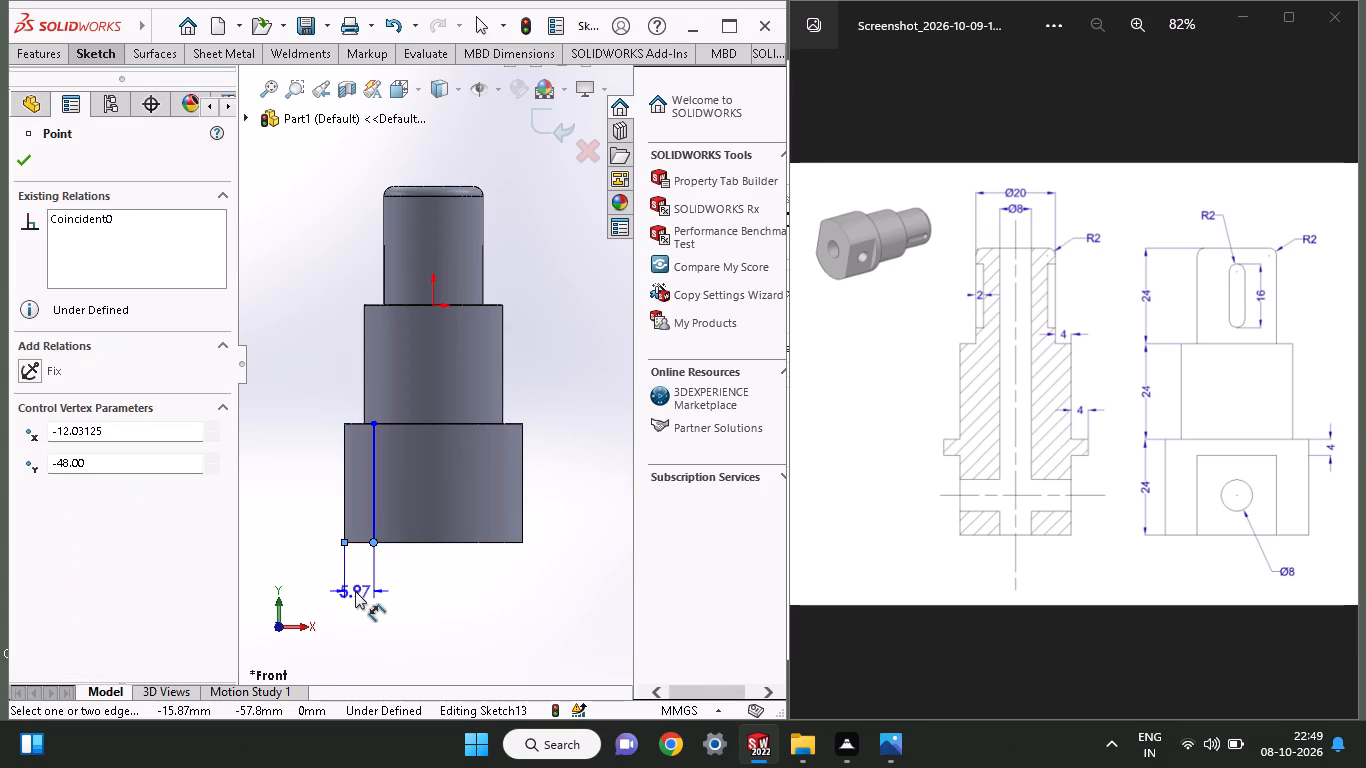
pyautogui.click(355, 591)
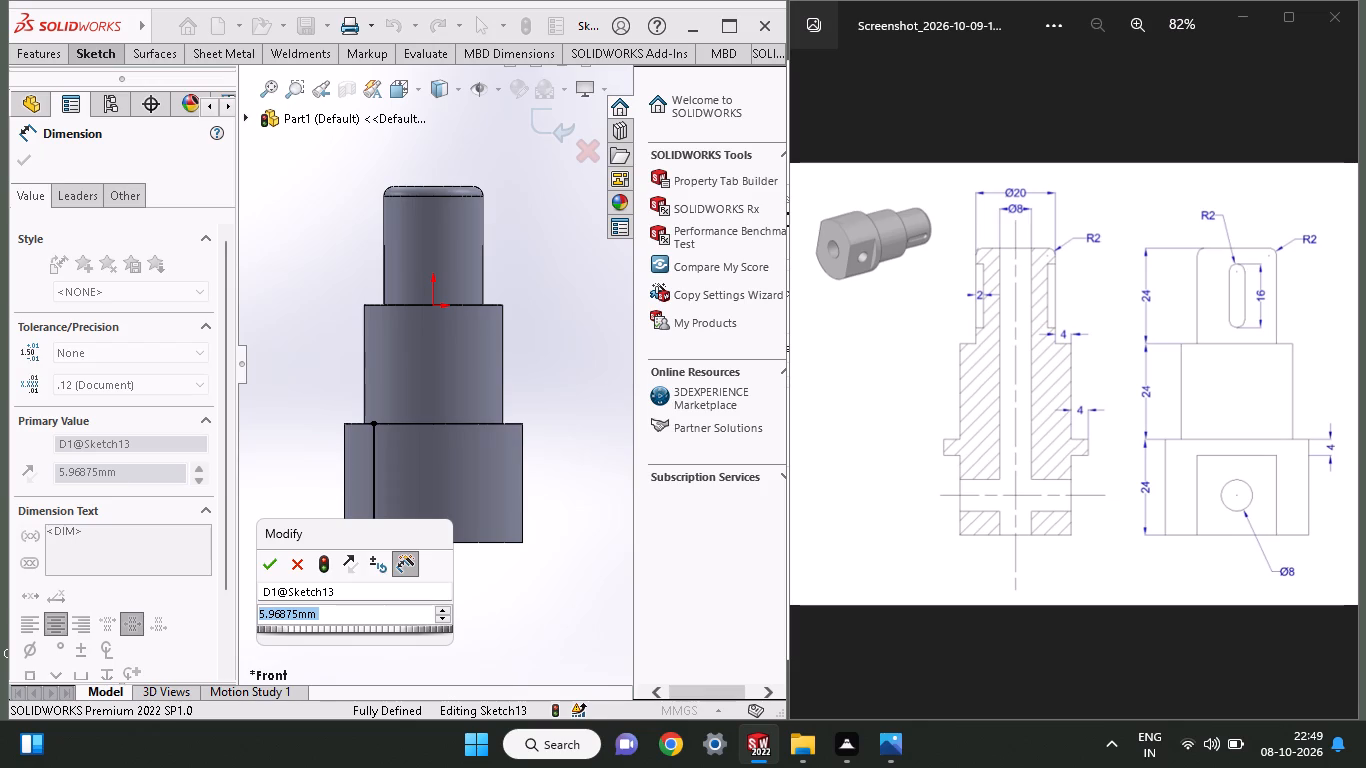
pyautogui.press('4')
pyautogui.press('Return')
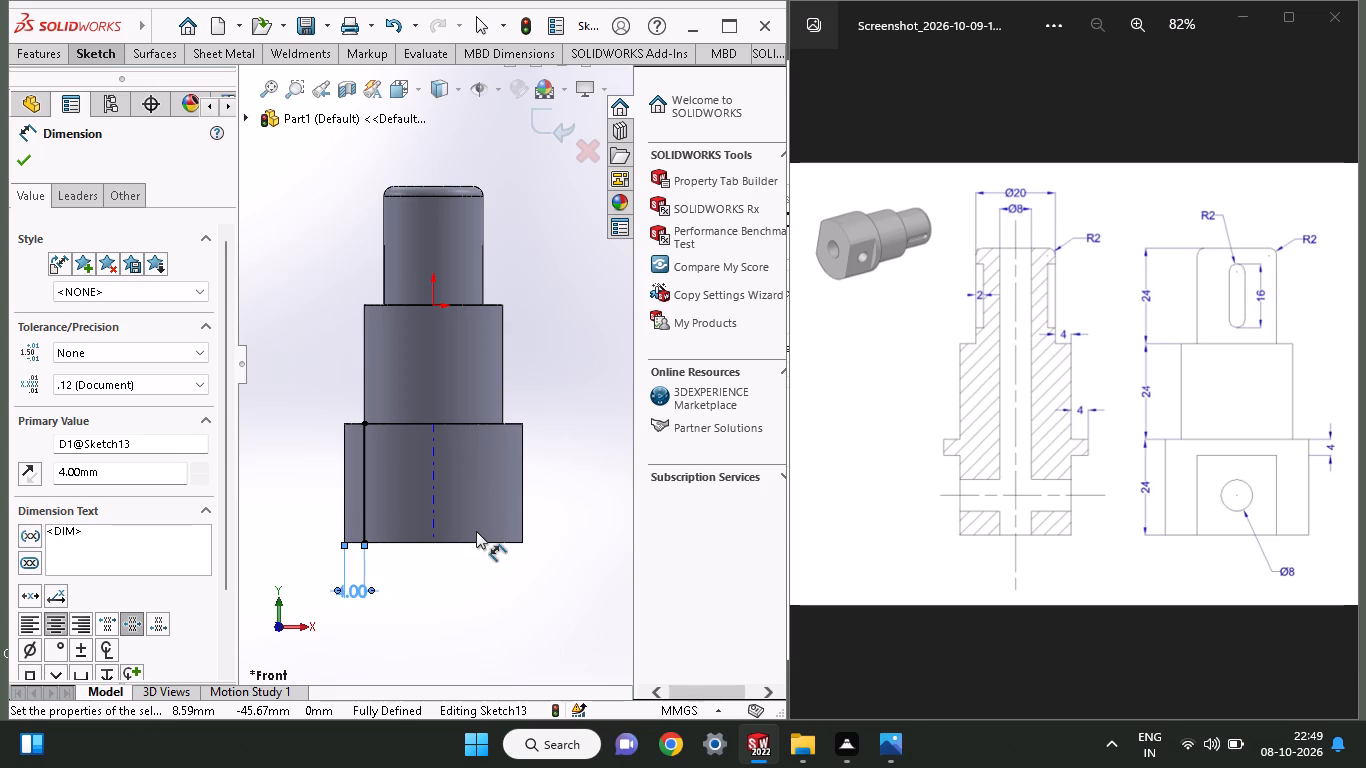
# Sketch a 24 mm vertical line from the middle section's bottom-right corner down to the 36 mm section's bottom edge.
pyautogui.click(108, 59)
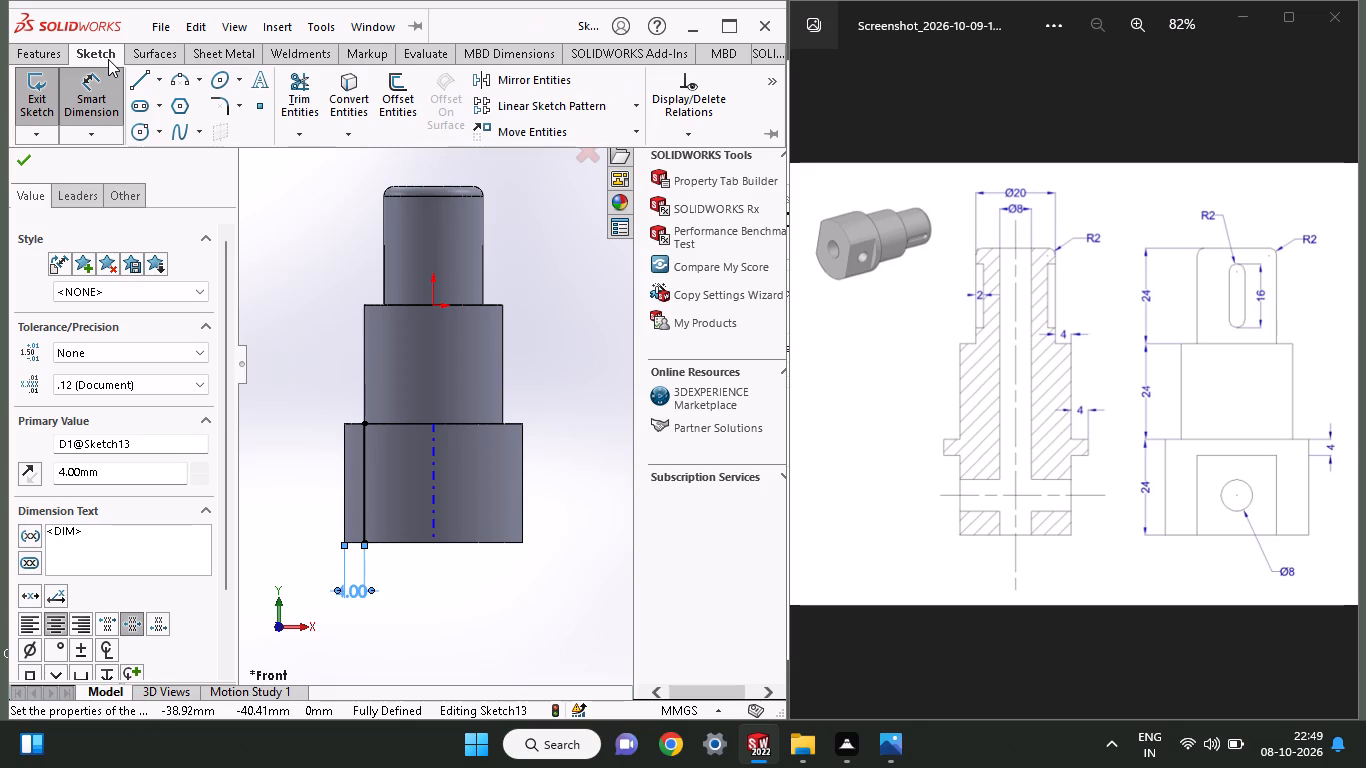
pyautogui.click(134, 84)
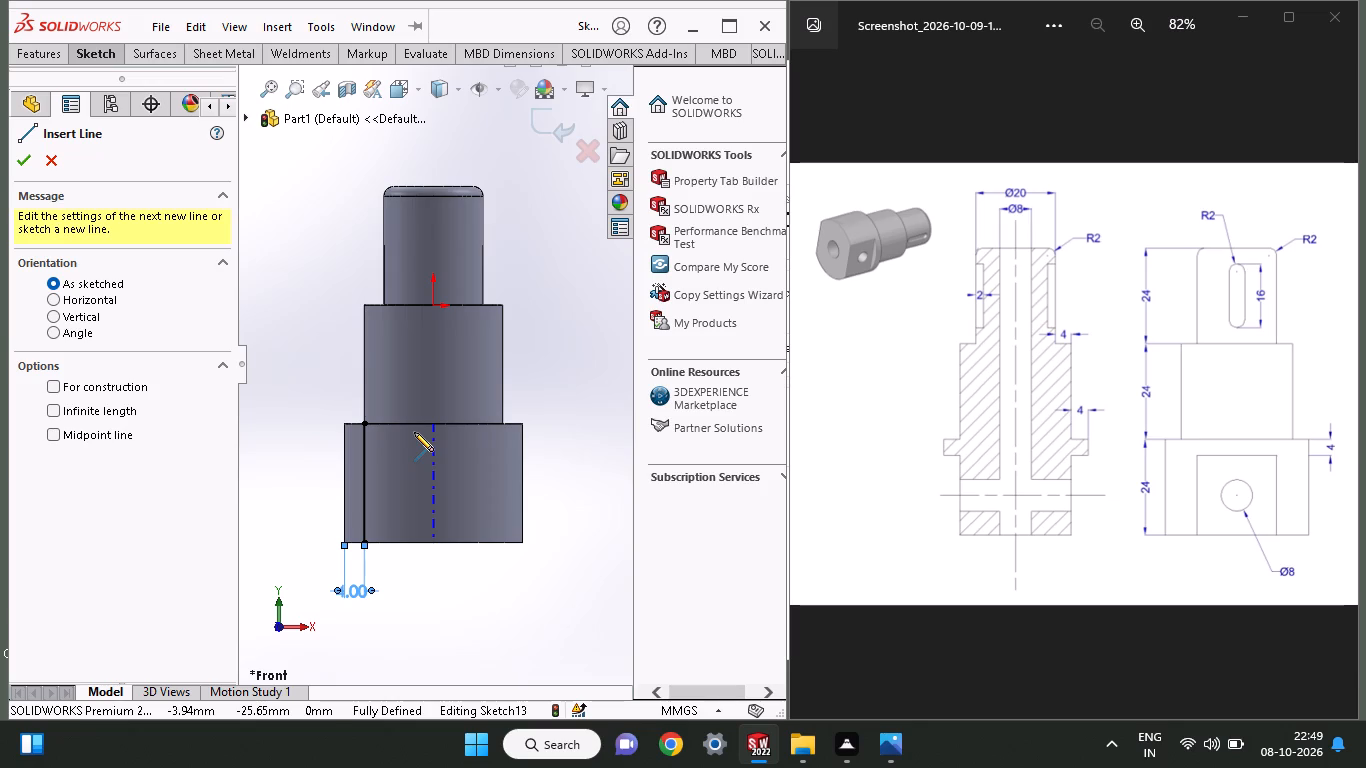
pyautogui.click(505, 423)
pyautogui.click(498, 544)
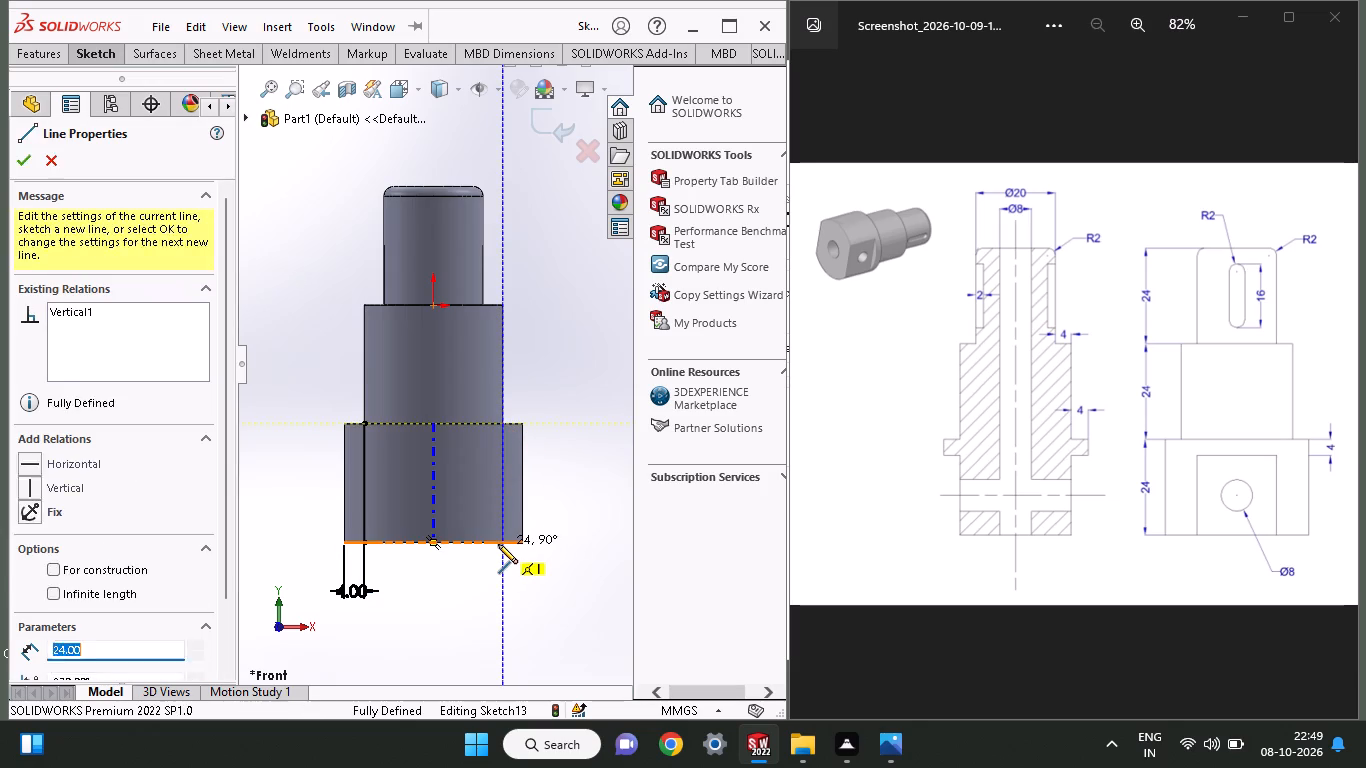
pyautogui.rightClick(580, 398)
pyautogui.click(590, 411)
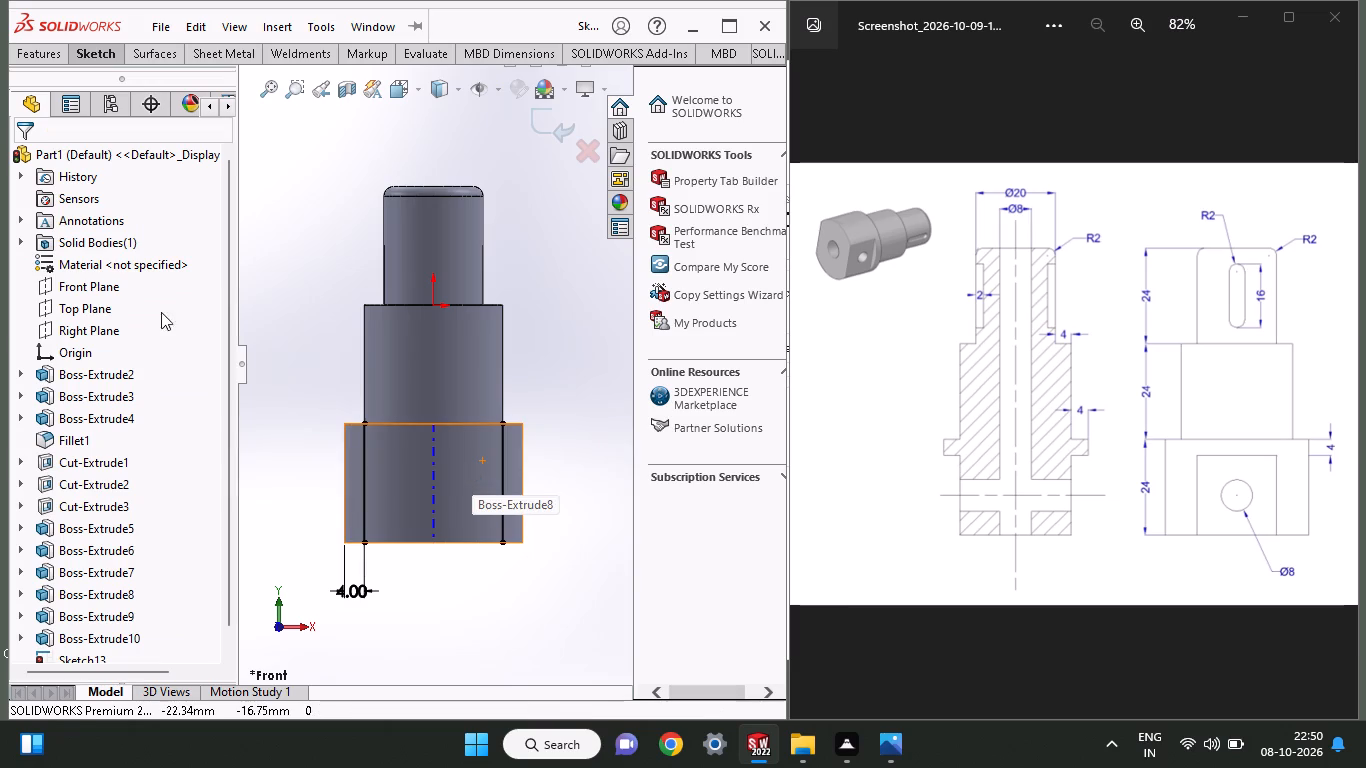
# Sketch a 36 mm horizontal line along the full top edge of the 36 mm section.
pyautogui.click(93, 45)
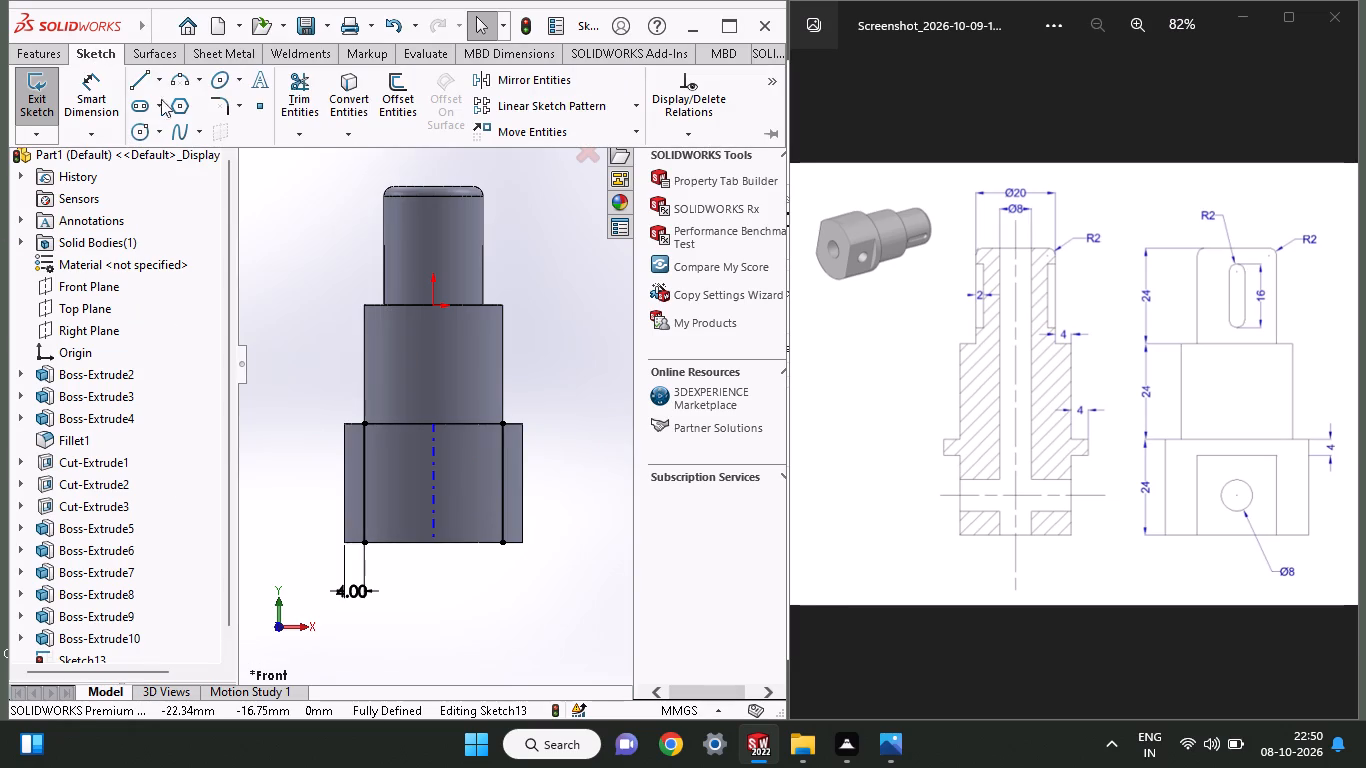
pyautogui.click(141, 81)
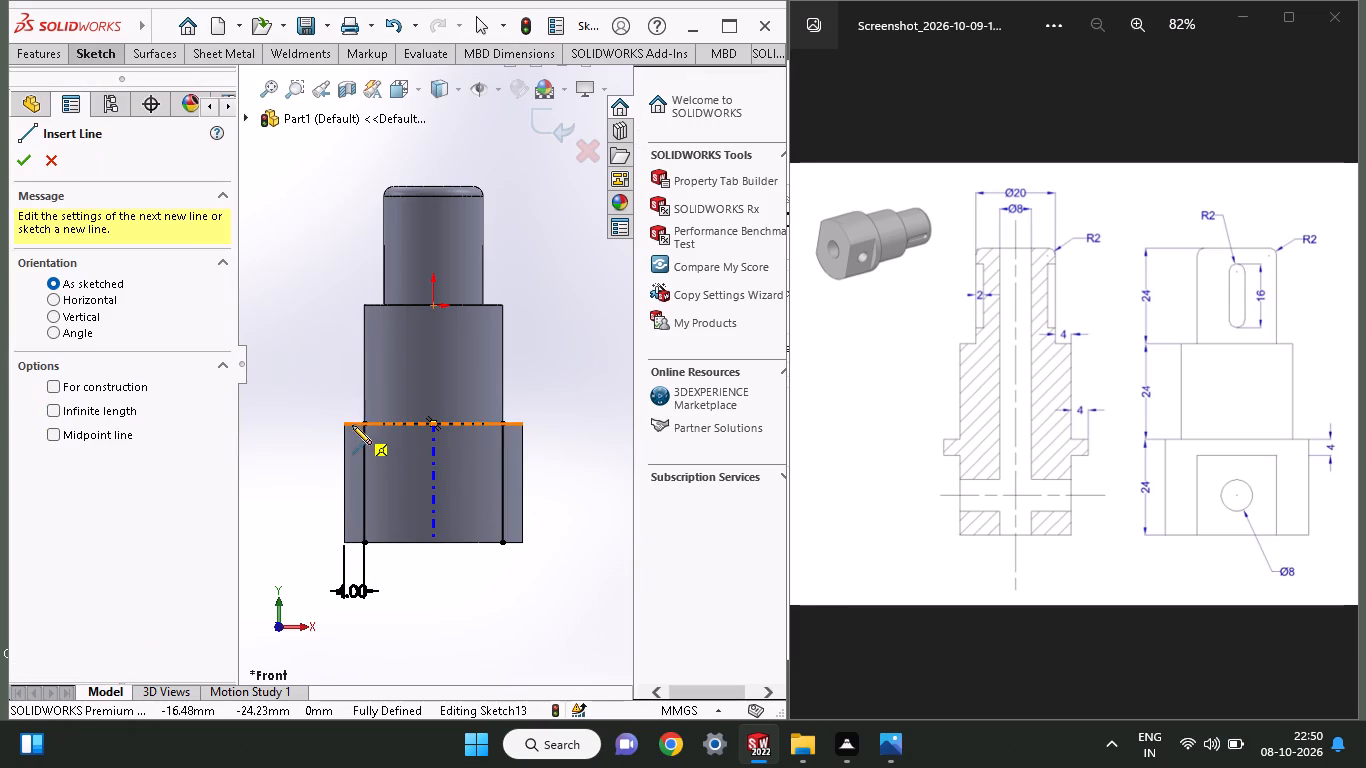
pyautogui.click(350, 425)
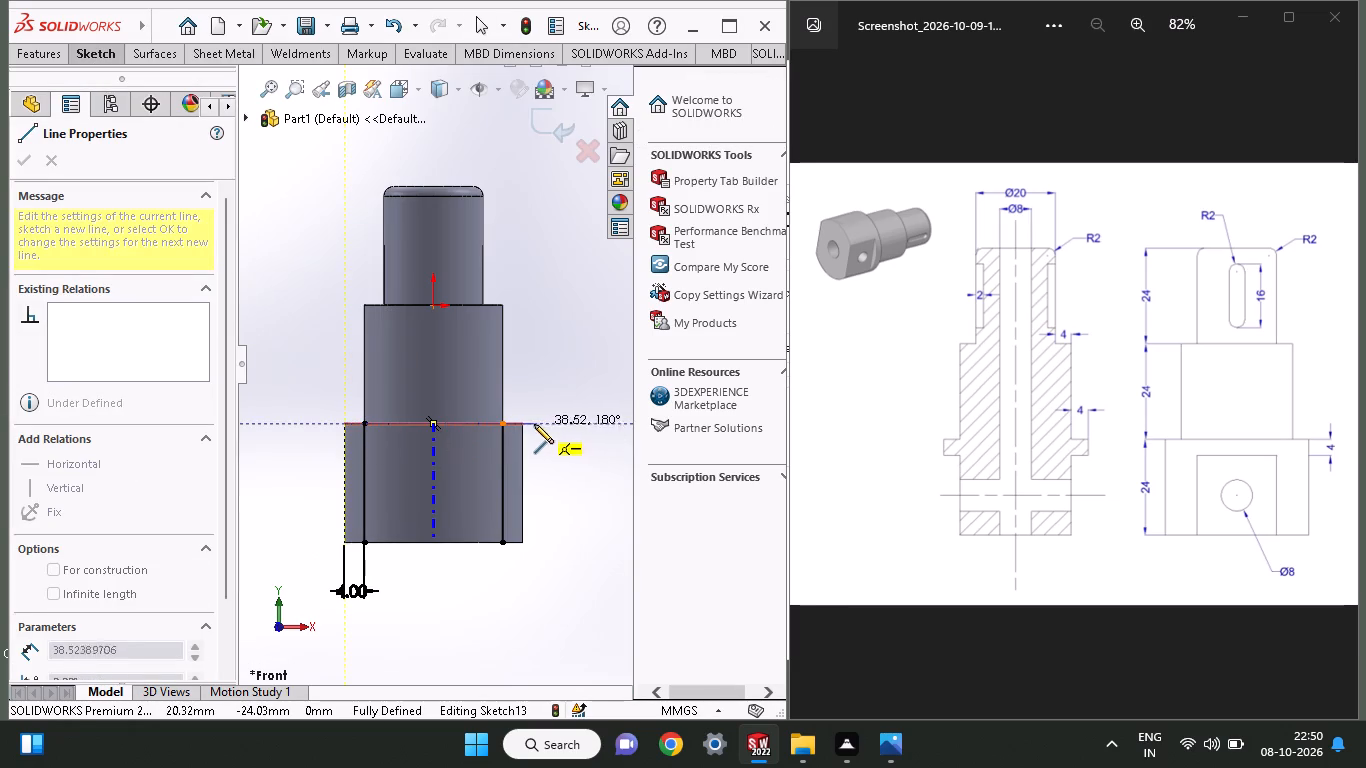
pyautogui.click(520, 424)
pyautogui.rightClick(552, 329)
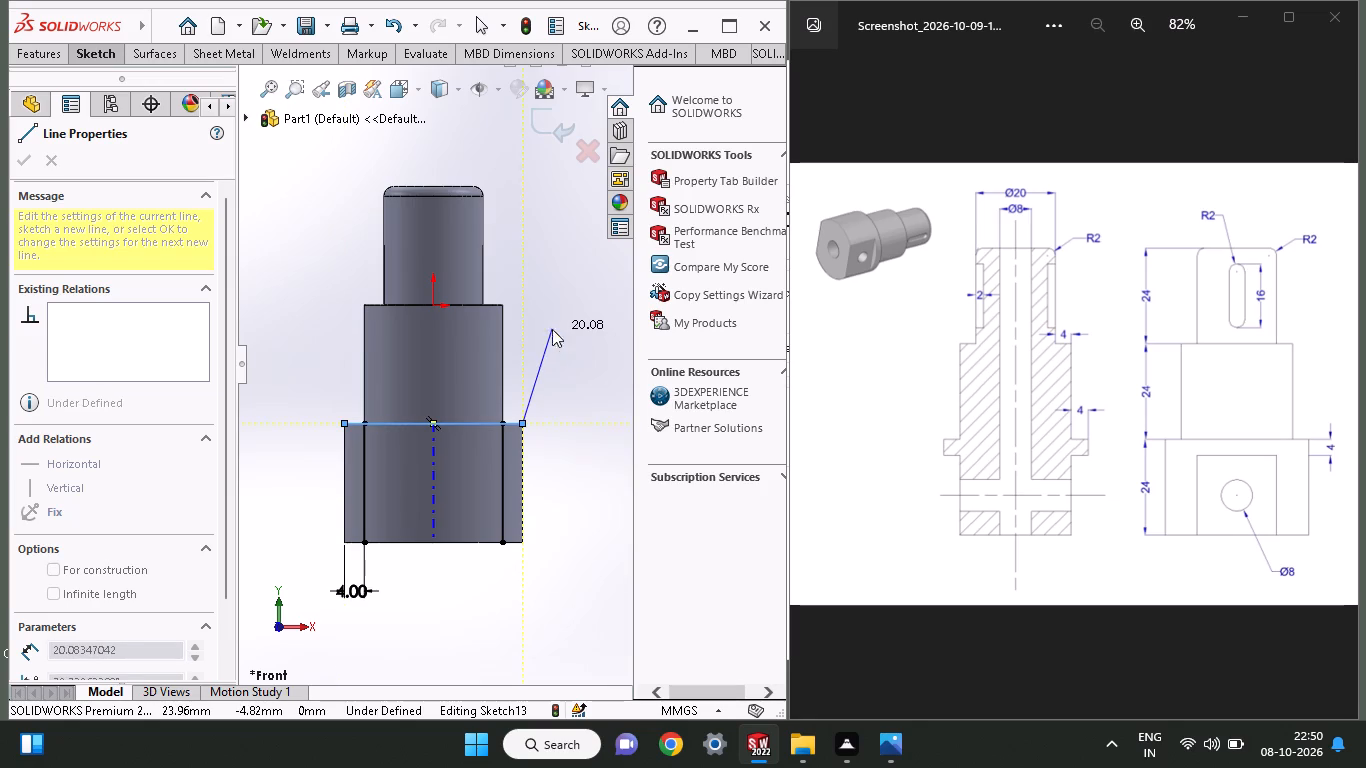
pyautogui.click(559, 354)
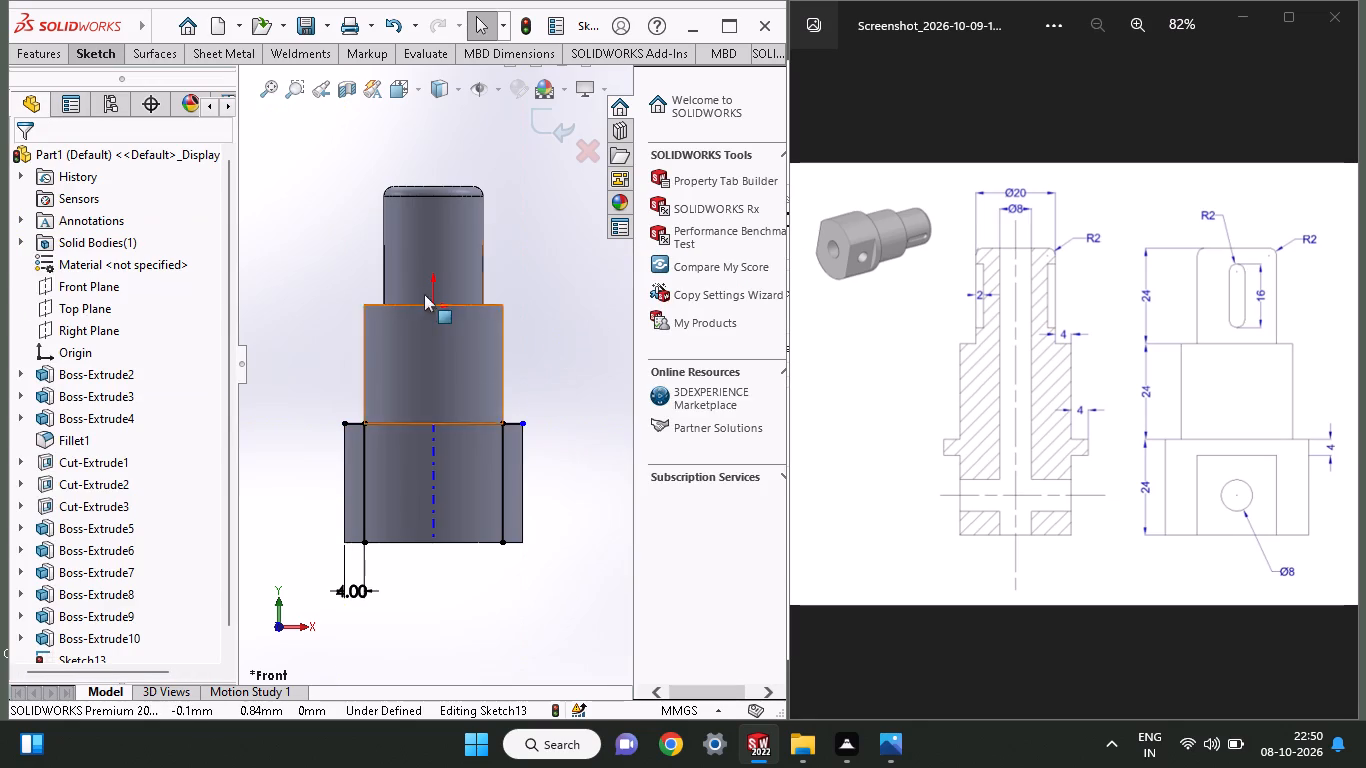
# Offset the 36 mm horizontal top line 4 mm downward into the end section, with the offset dimension added.
pyautogui.click(100, 49)
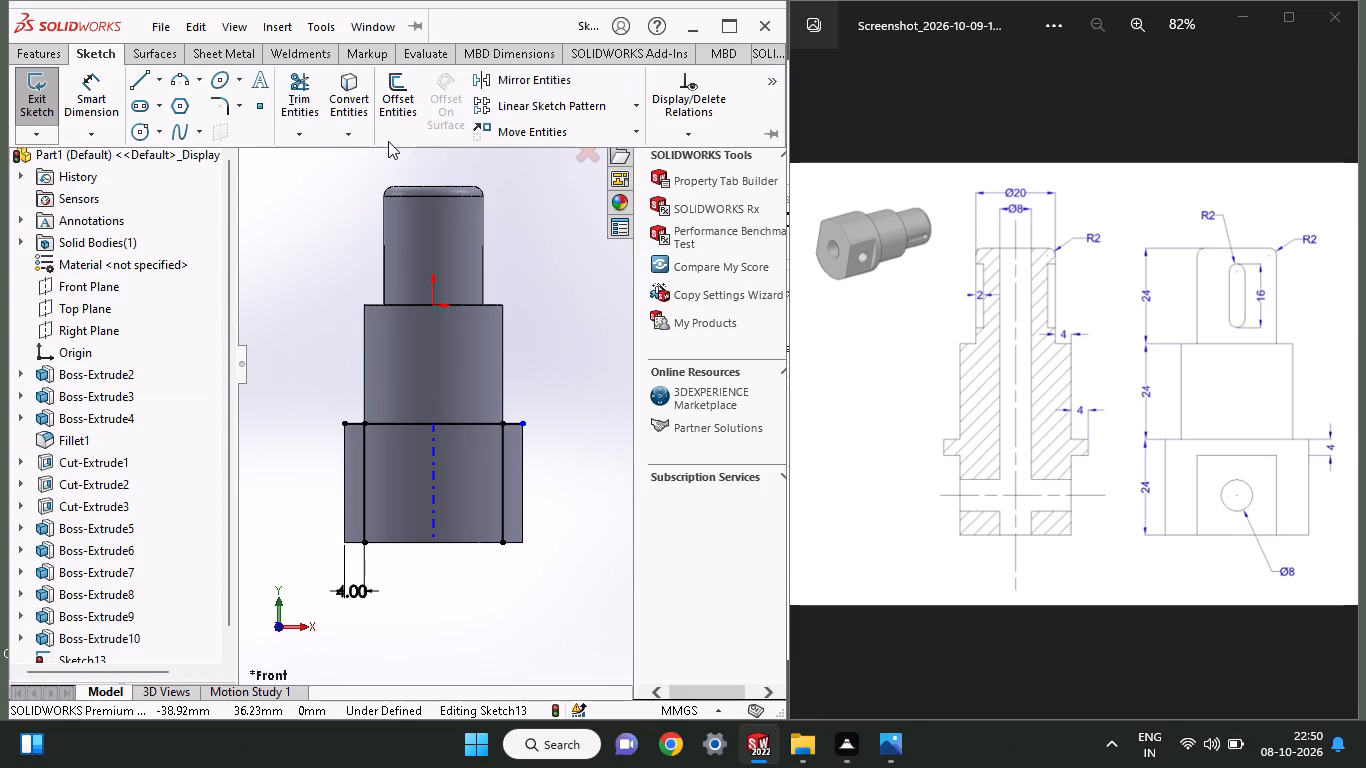
pyautogui.click(394, 121)
pyautogui.click(420, 421)
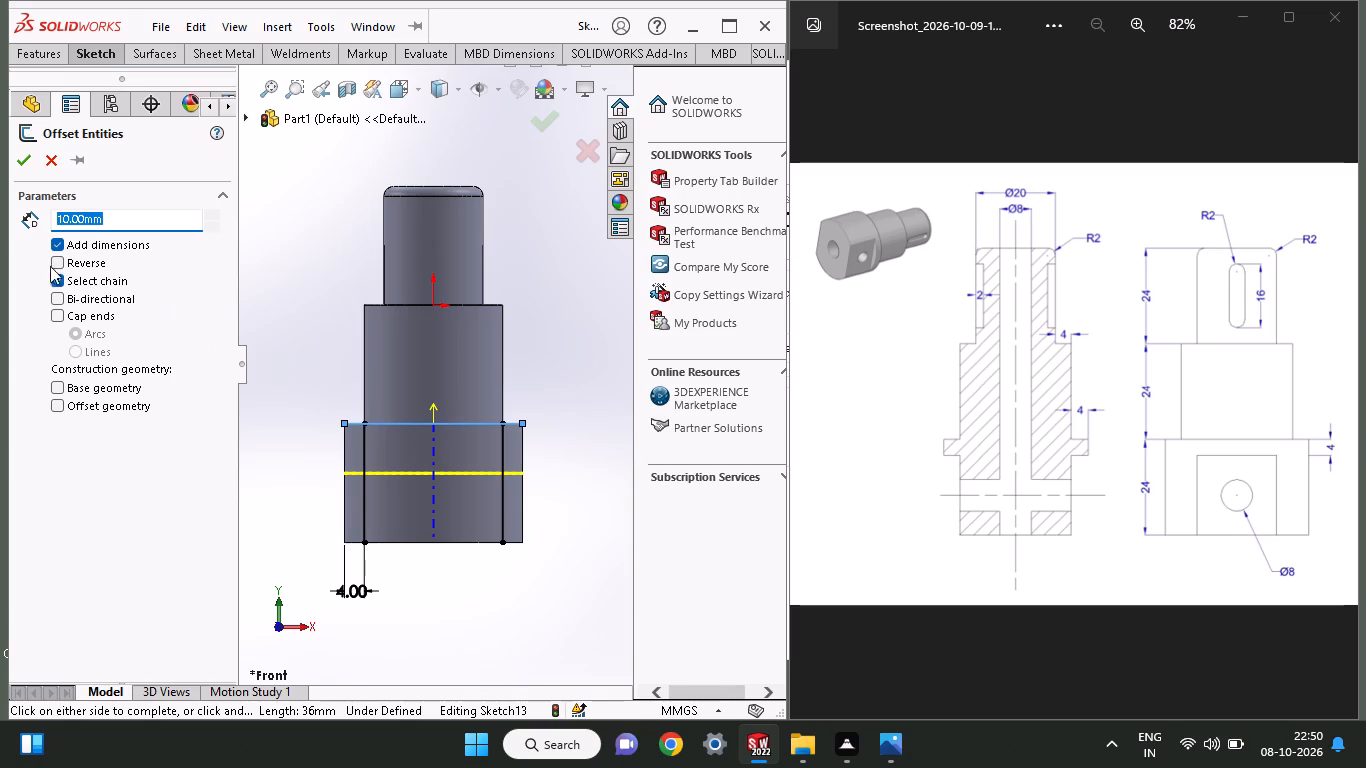
pyautogui.moveTo(119, 212); pyautogui.dragTo(0, 213)
pyautogui.press('4')
pyautogui.press('Return')
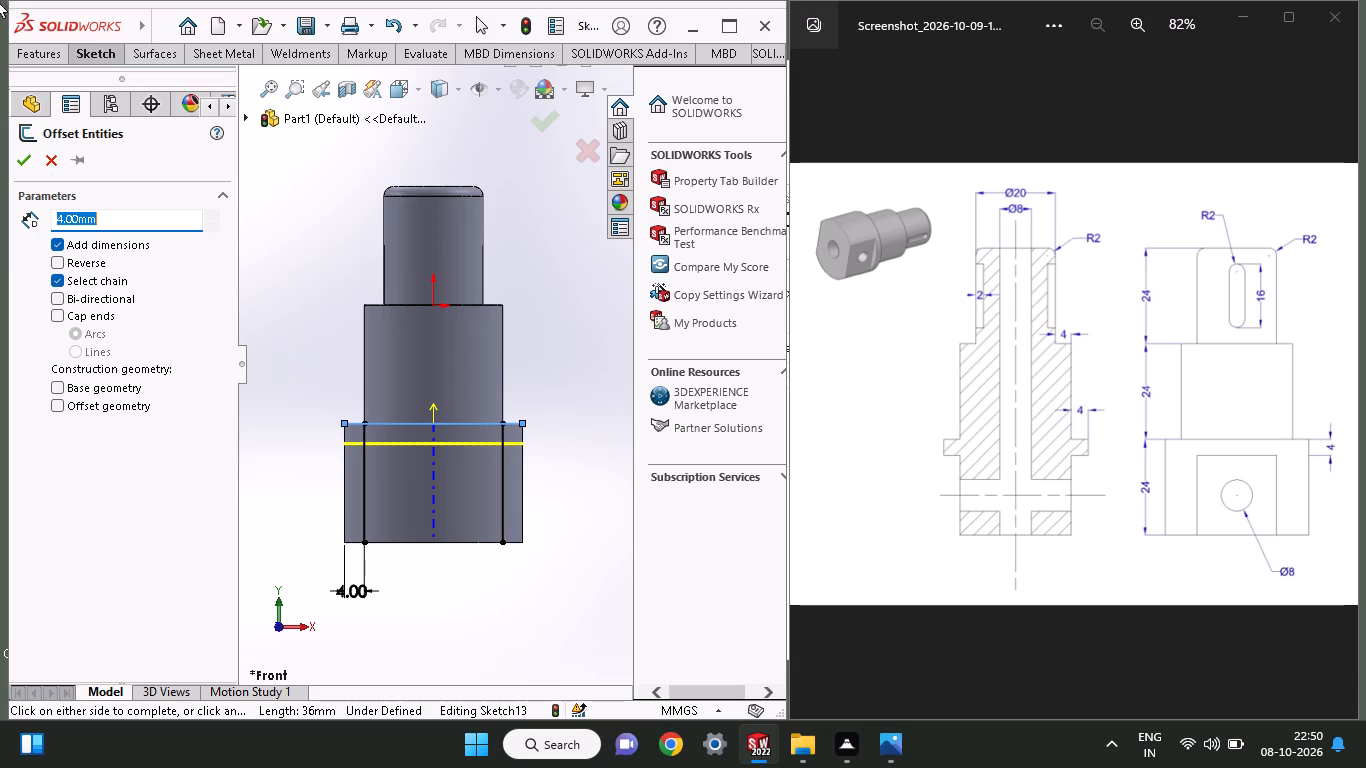
pyautogui.click(25, 165)
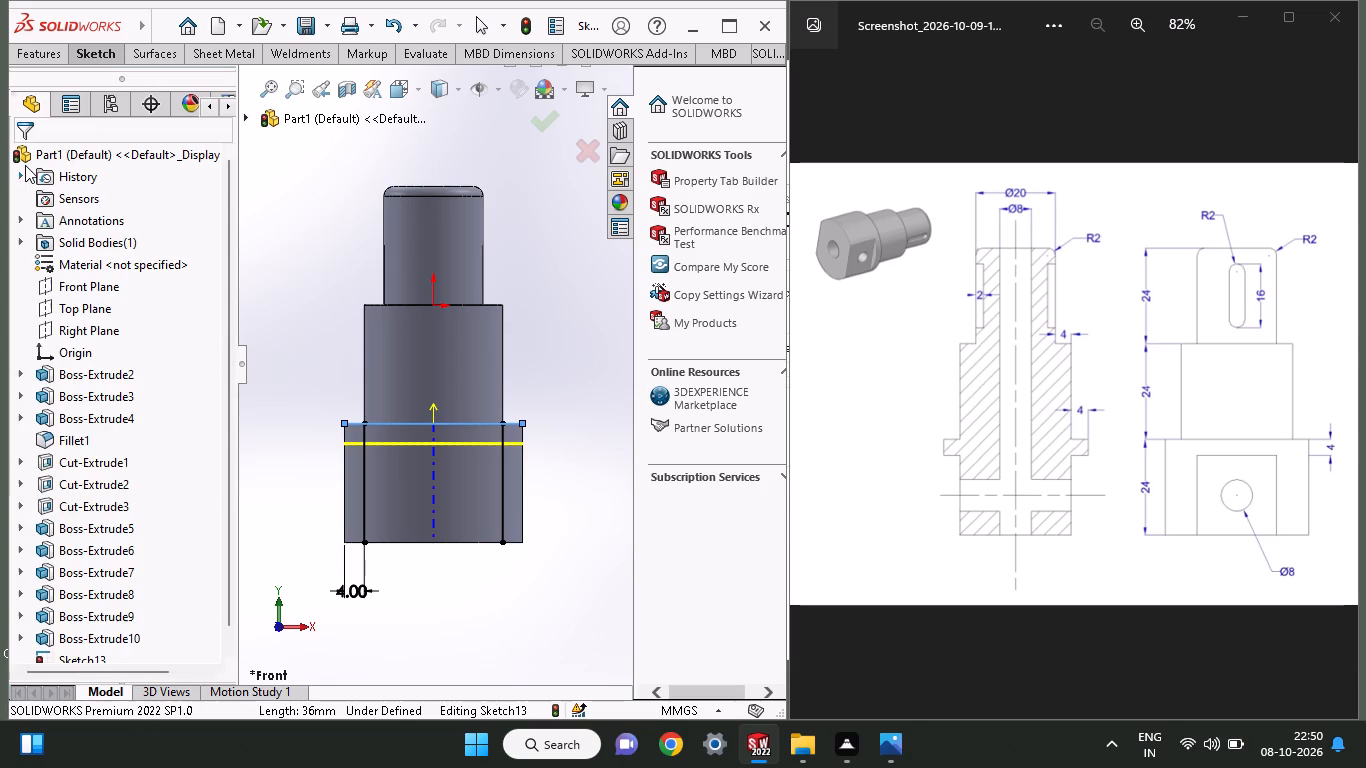
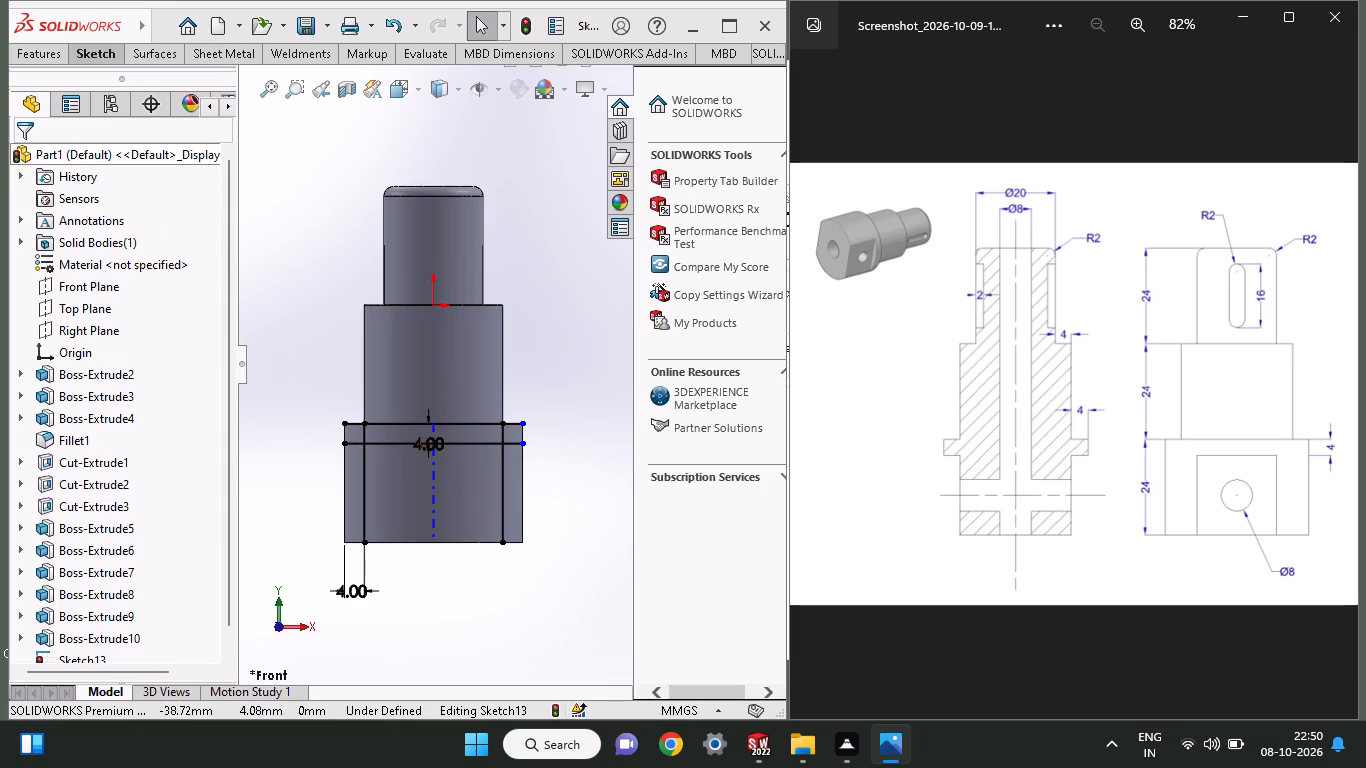
# Trim the 36 mm top line, the vertical lines above the offset line, and the offset line's ends outside the two verticals.
pyautogui.click(103, 51)
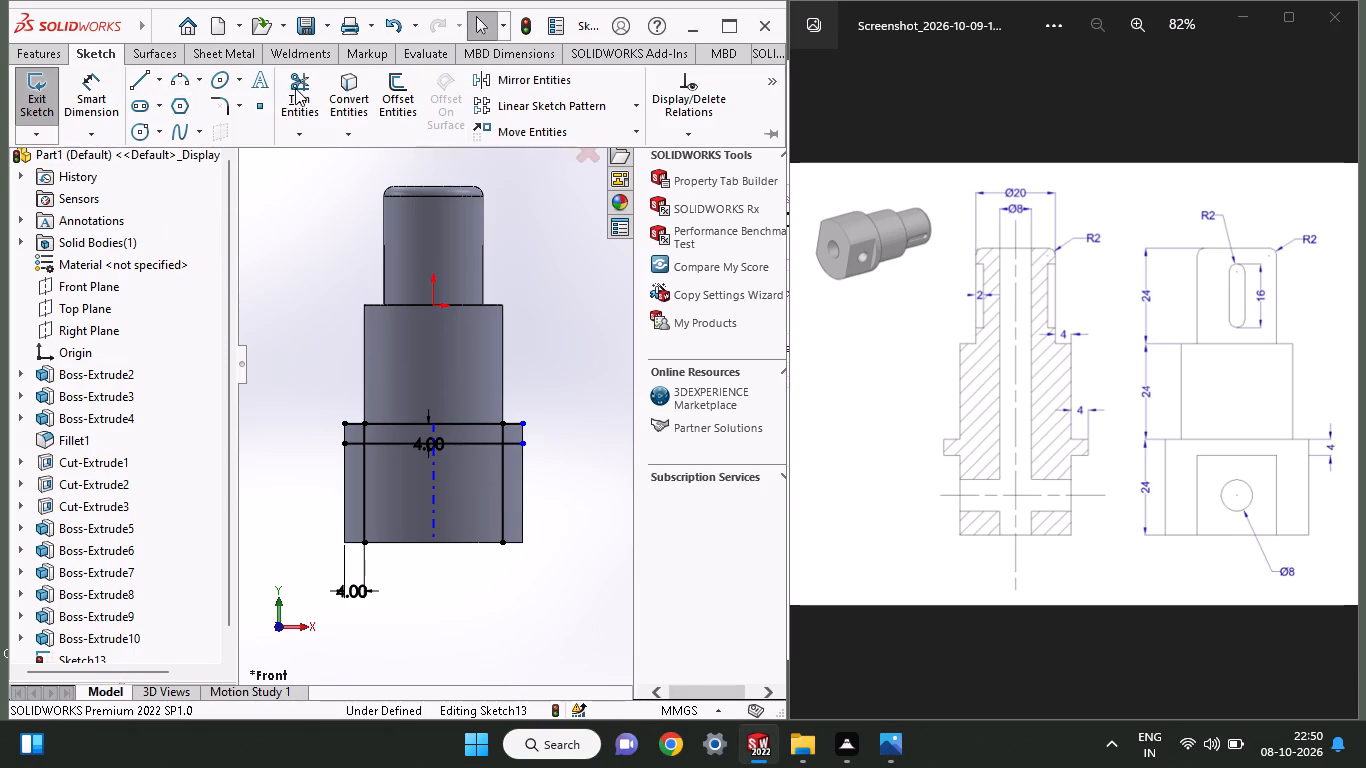
pyautogui.click(295, 88)
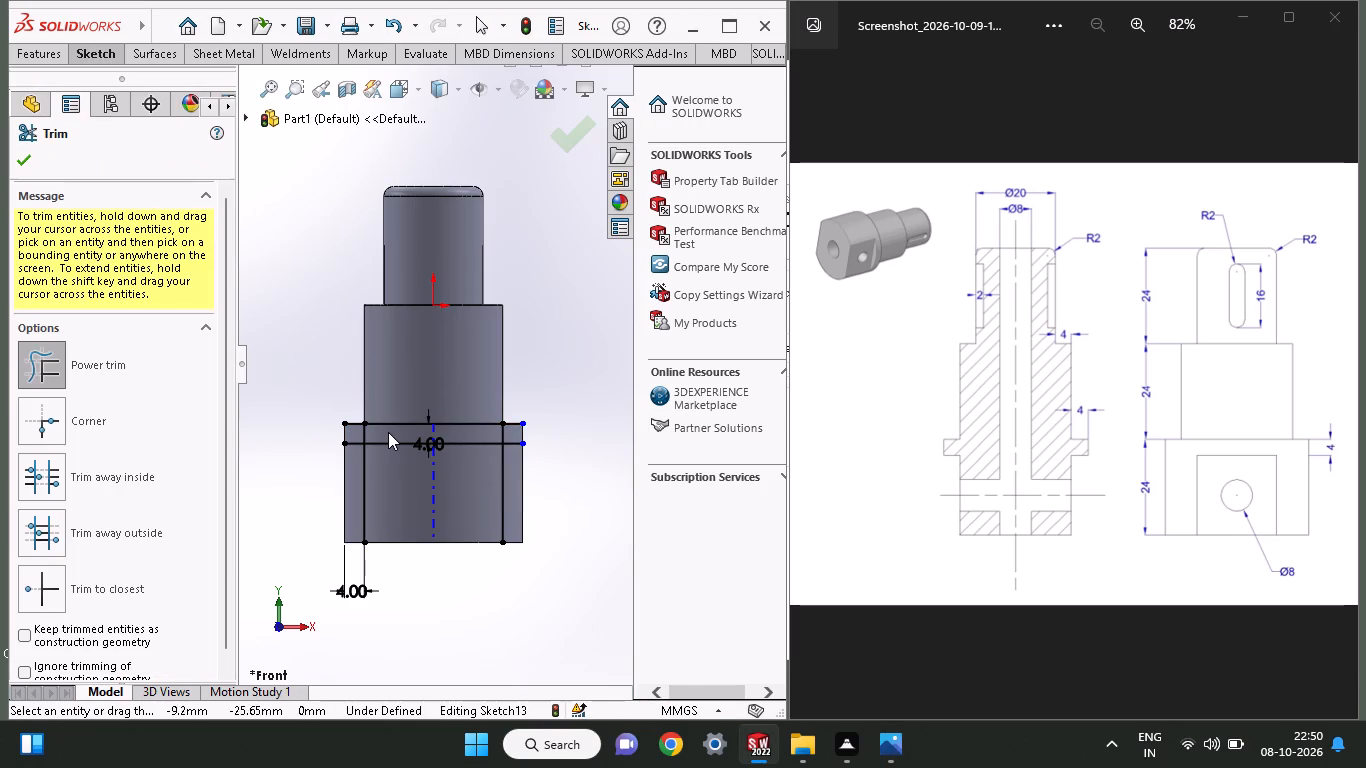
pyautogui.moveTo(388, 432); pyautogui.dragTo(279, 424)
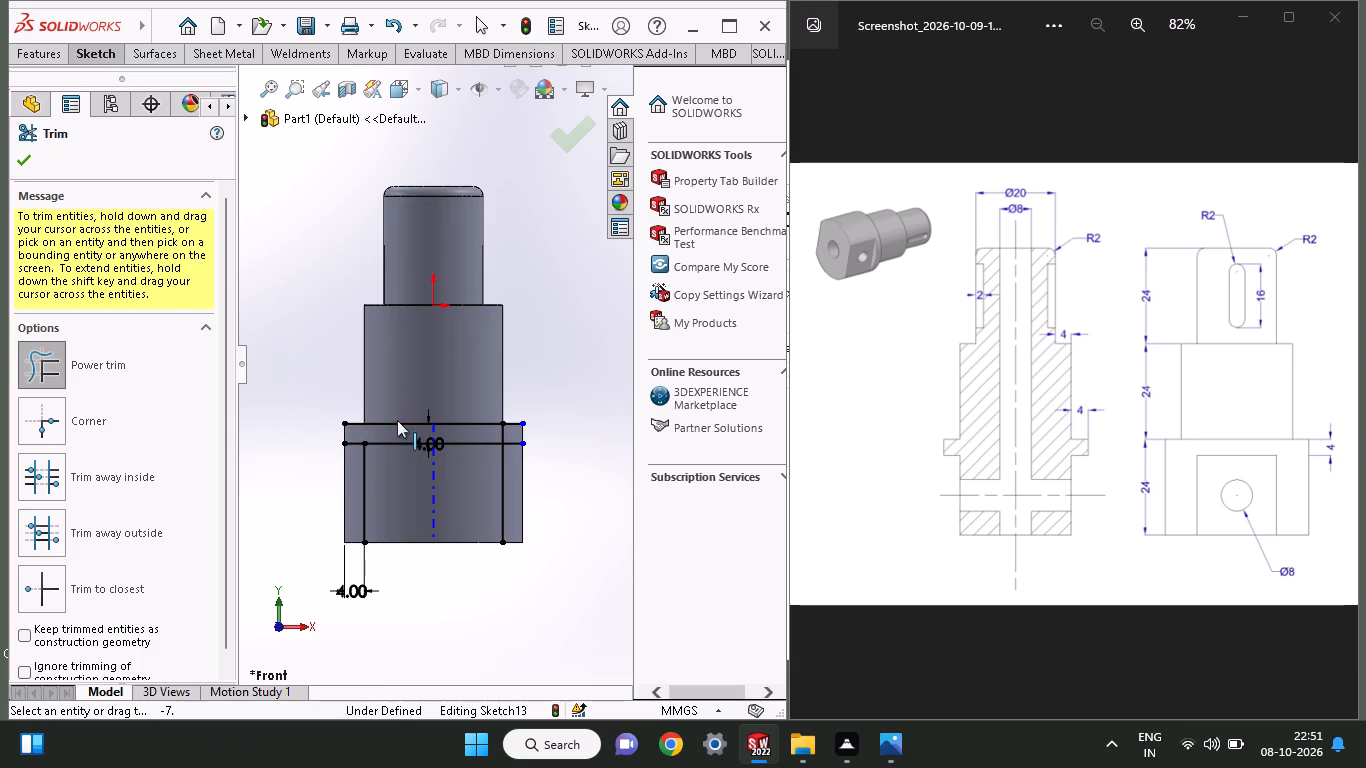
pyautogui.moveTo(393, 430); pyautogui.dragTo(394, 393)
pyautogui.moveTo(483, 426); pyautogui.dragTo(547, 429)
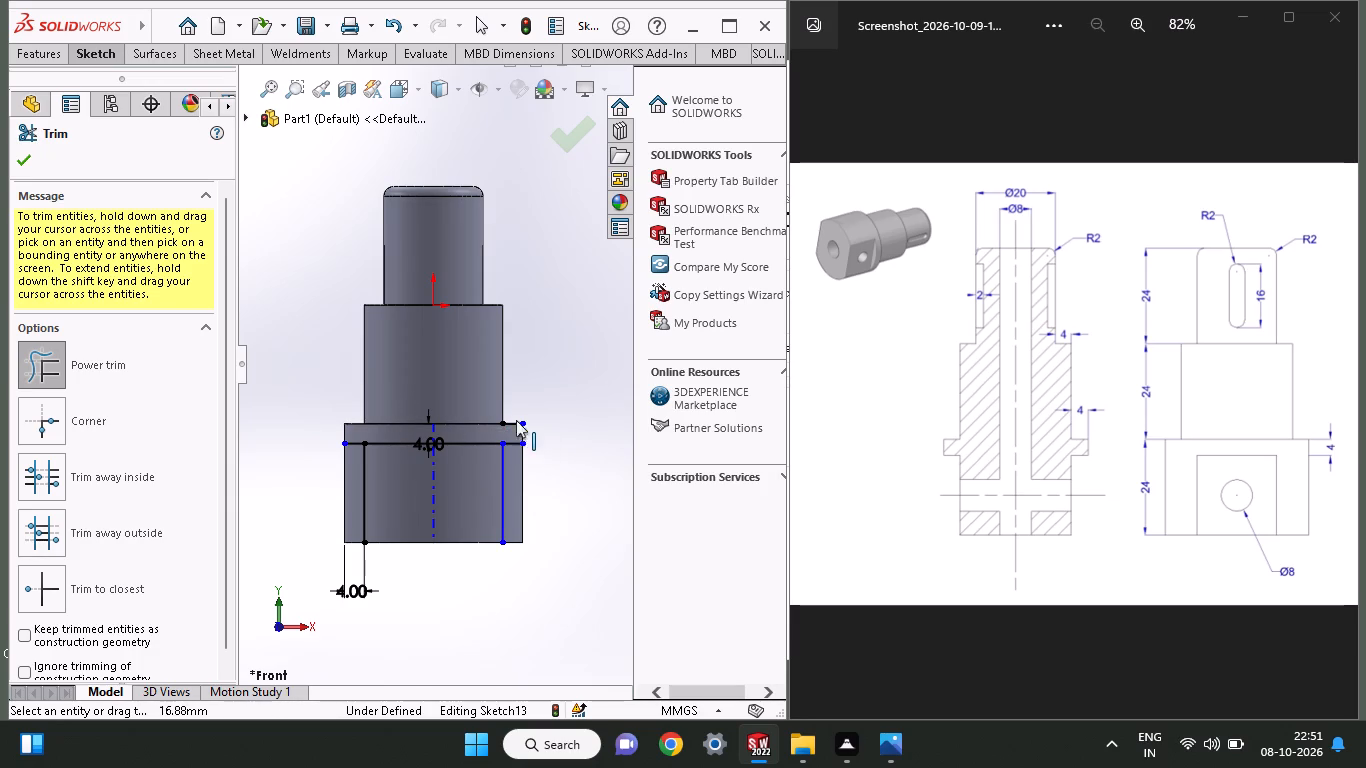
pyautogui.moveTo(516, 405); pyautogui.dragTo(520, 487)
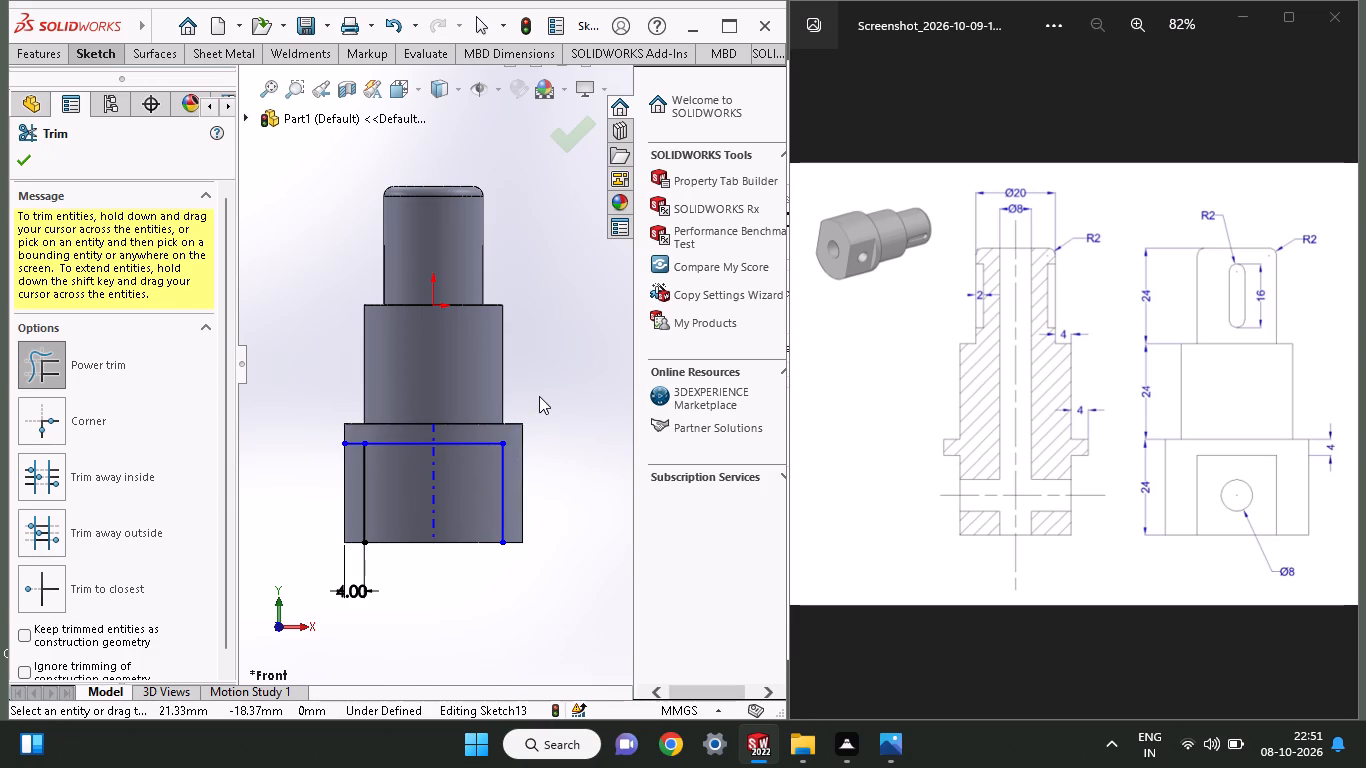
pyautogui.moveTo(350, 396); pyautogui.dragTo(350, 463)
# Sketch a horizontal line over the trimmed offset line, extending past both sides of the 36 mm section.
pyautogui.click(108, 56)
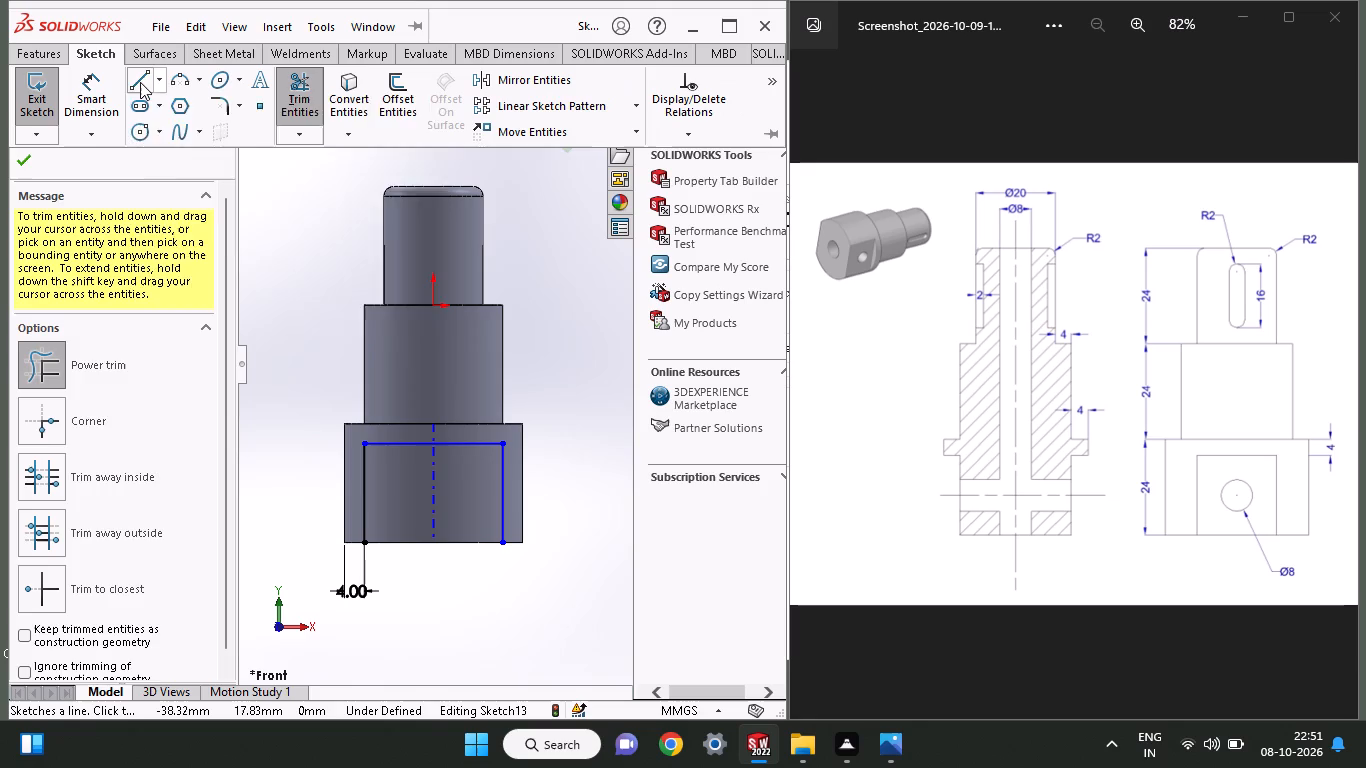
pyautogui.click(139, 81)
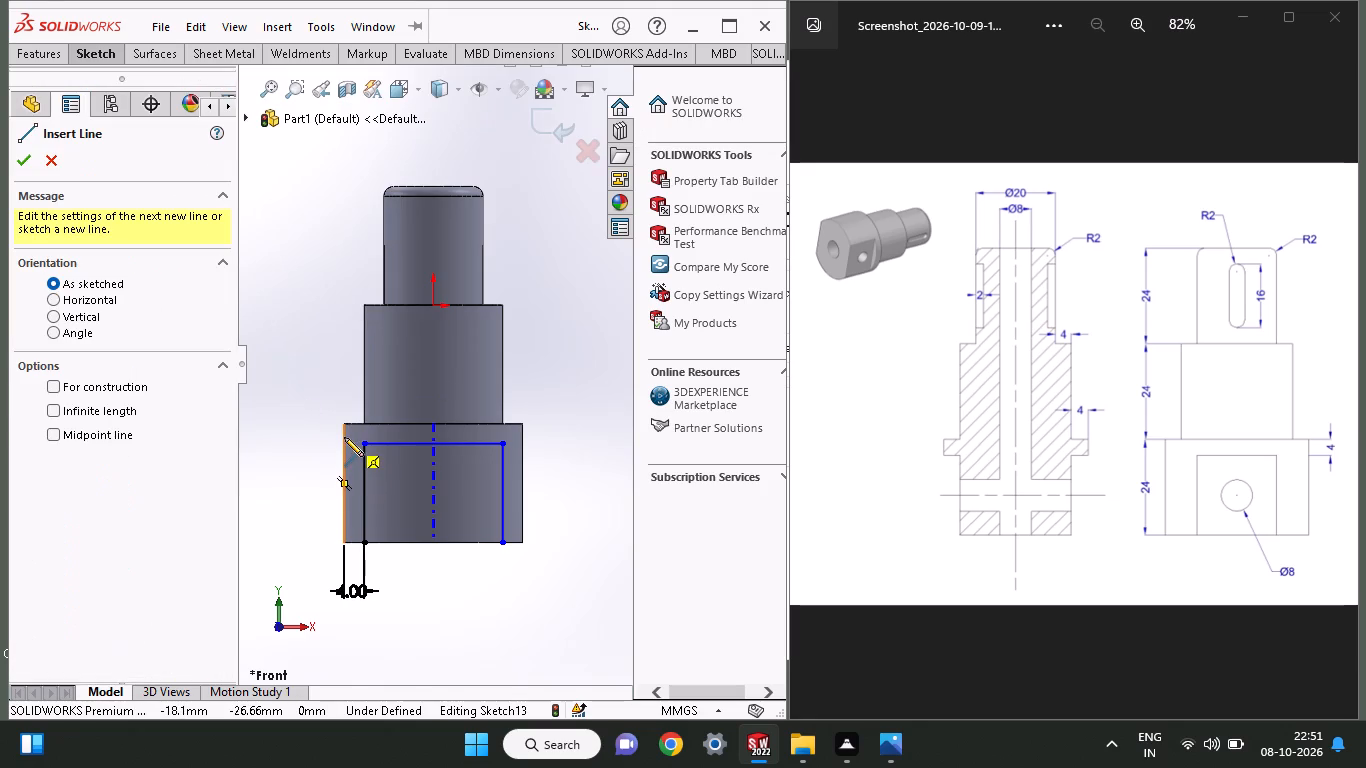
pyautogui.click(363, 446)
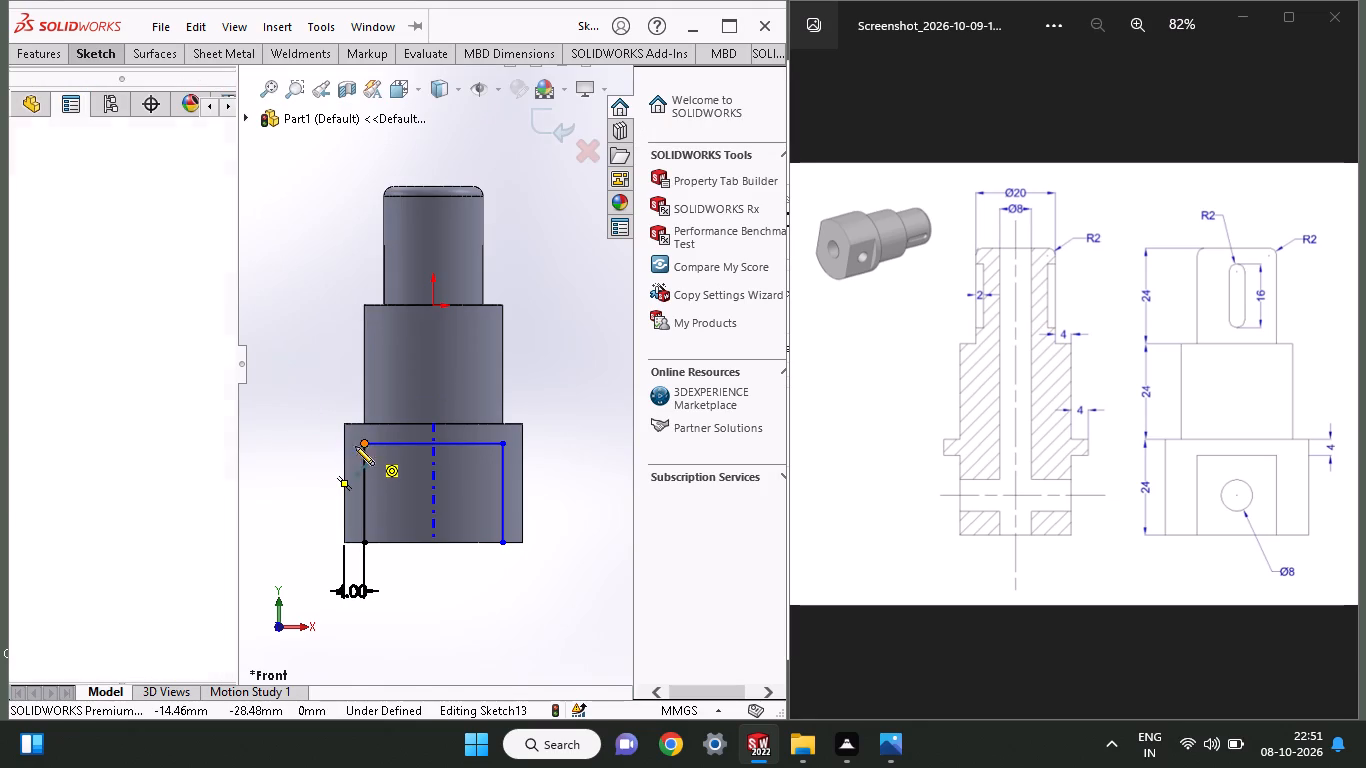
pyautogui.click(297, 440)
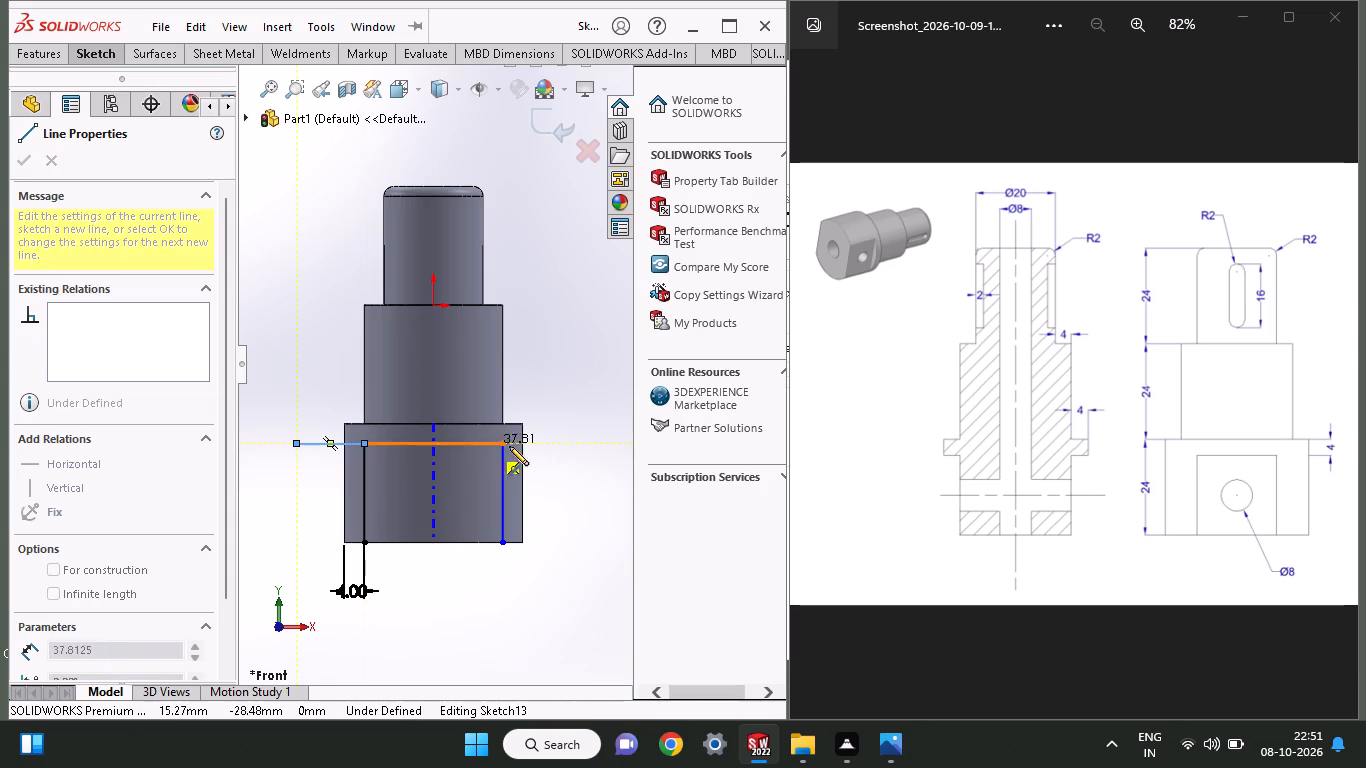
pyautogui.click(569, 445)
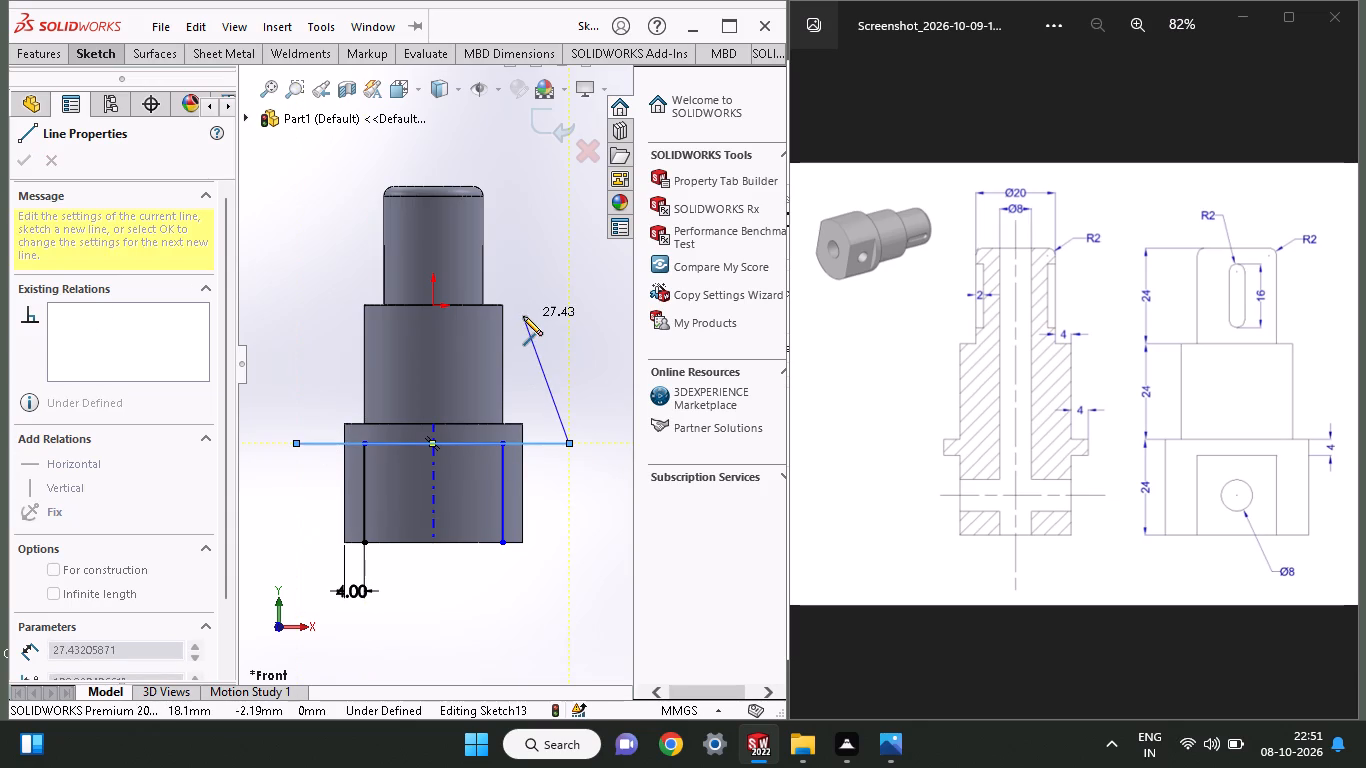
pyautogui.rightClick(523, 316)
pyautogui.click(554, 339)
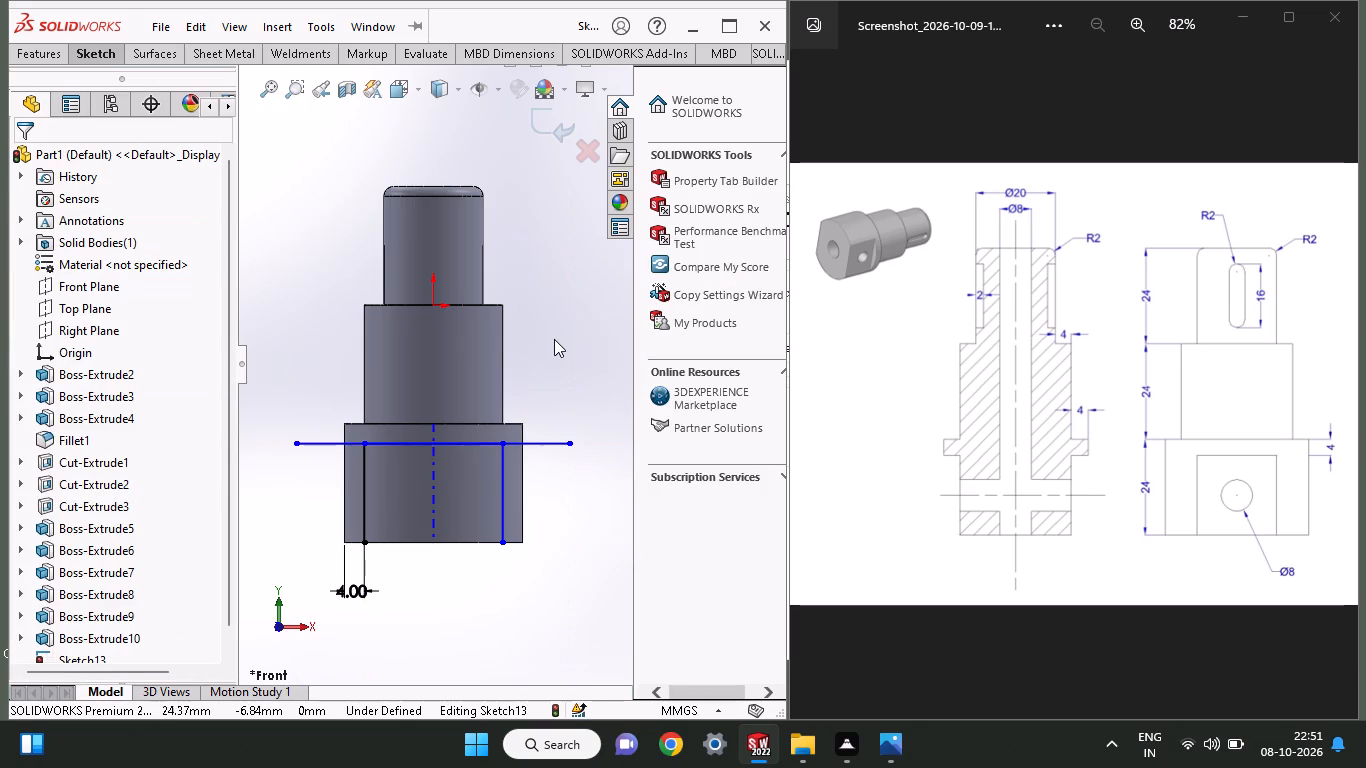
# Sketch a vertical line about 31 mm long upward from the 36 mm section's bottom-left corner, past its top edge.
pyautogui.click(101, 54)
pyautogui.click(141, 86)
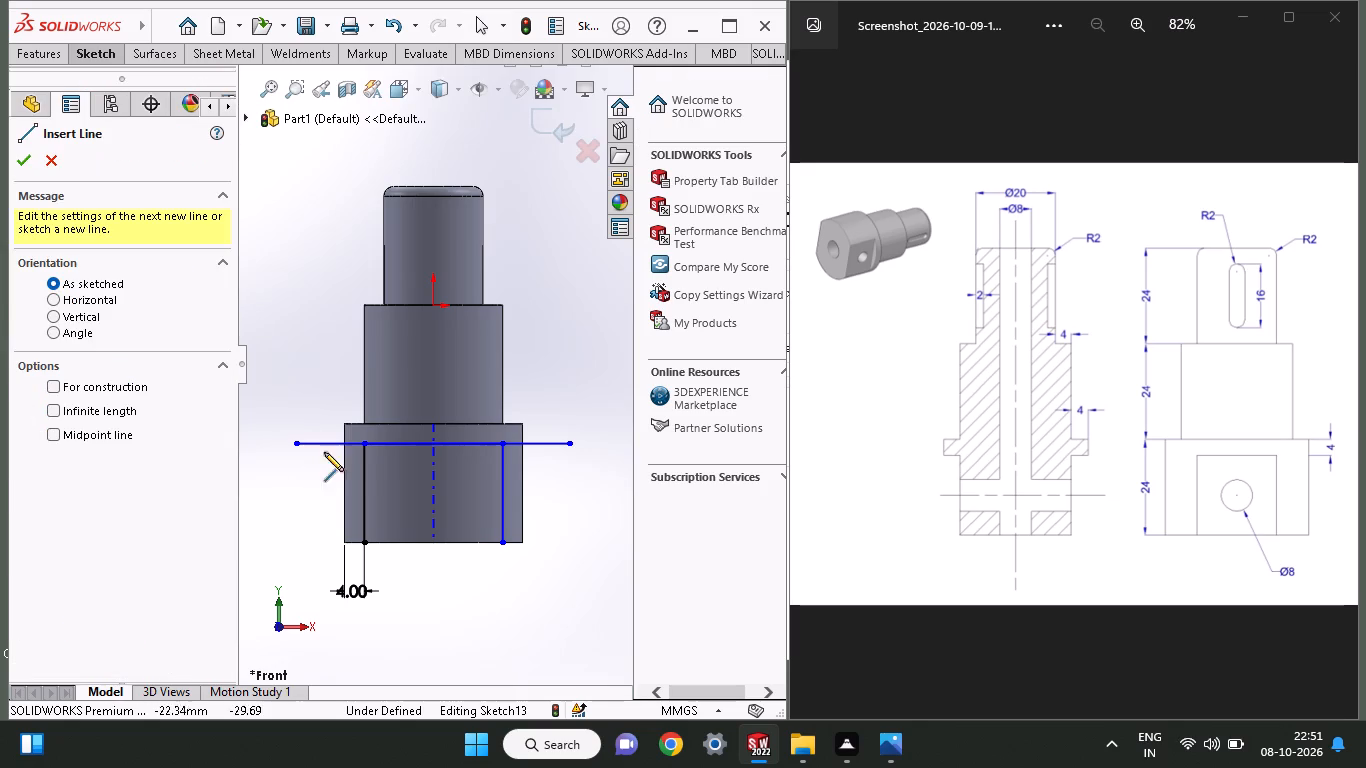
pyautogui.click(347, 540)
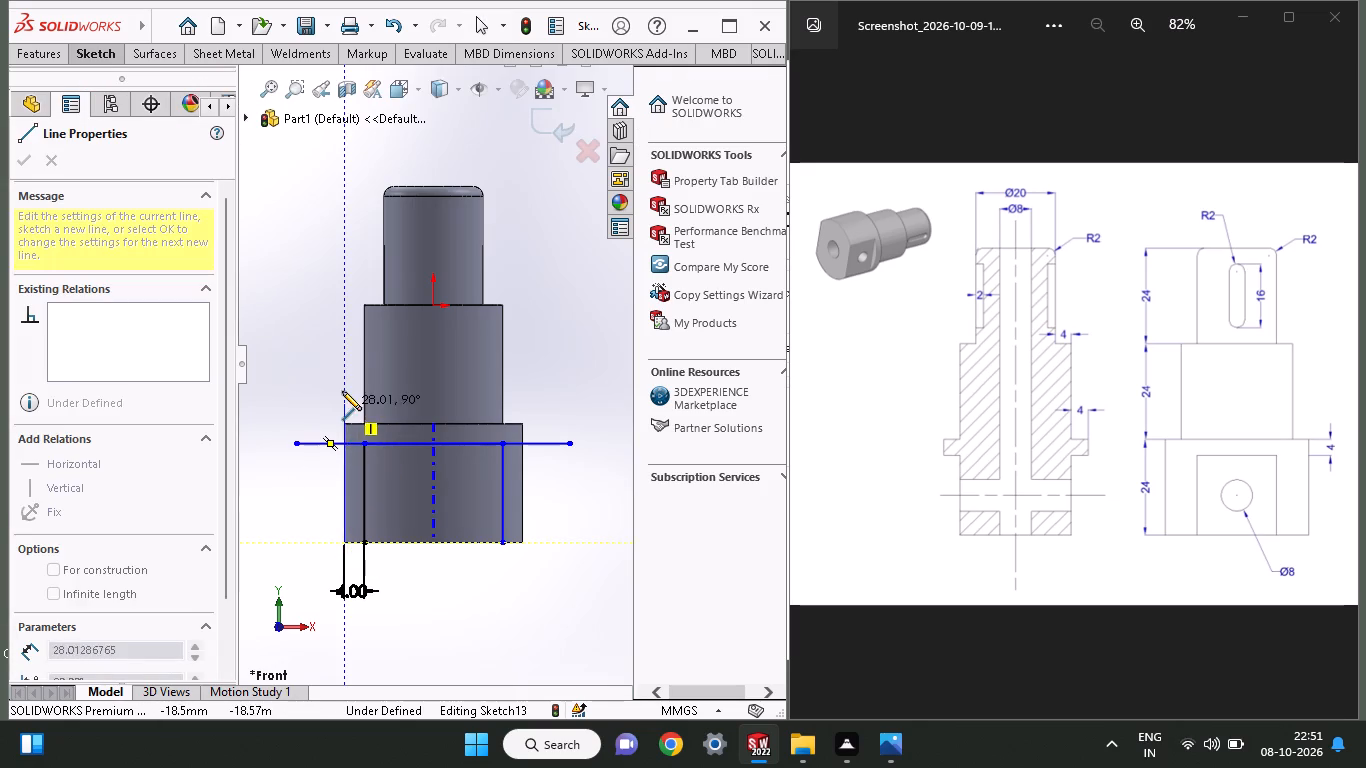
pyautogui.click(342, 391)
pyautogui.rightClick(255, 347)
pyautogui.click(269, 369)
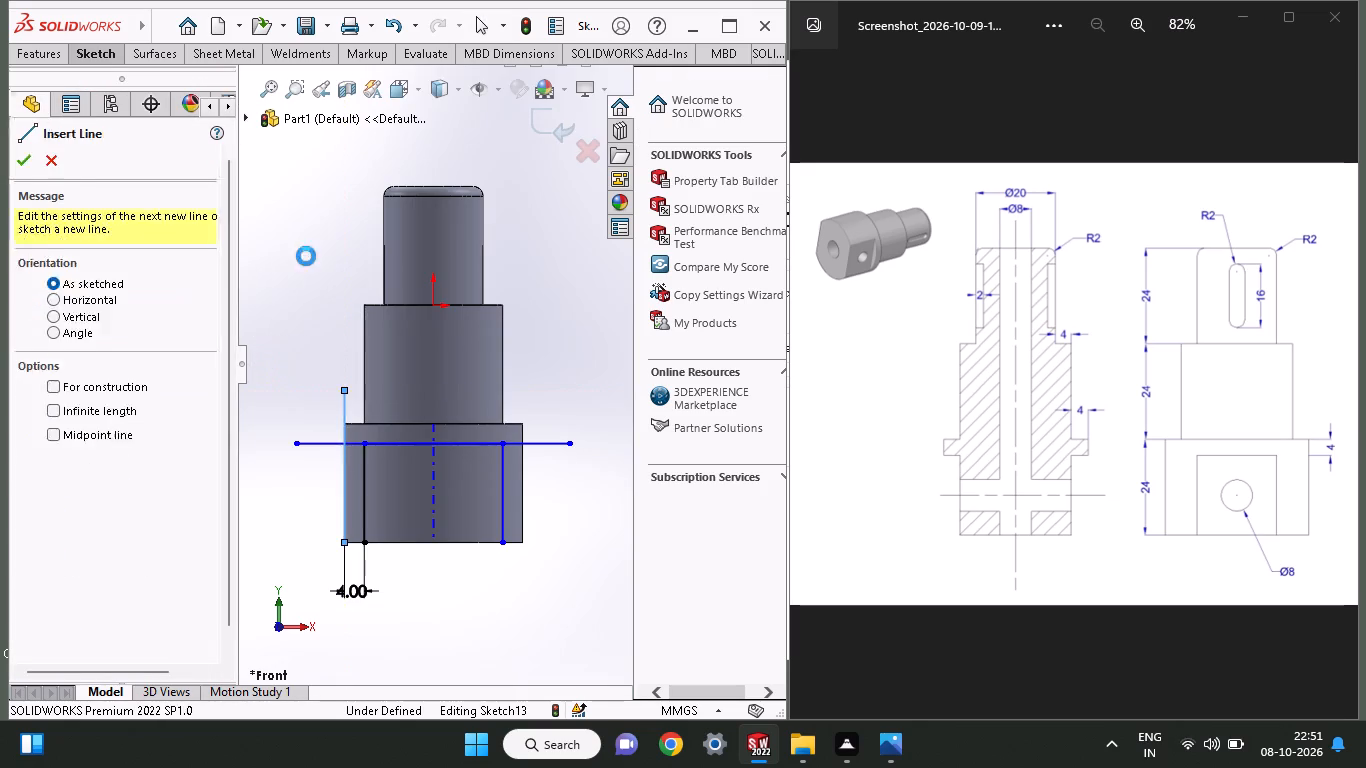
# Sketch a matching vertical line about 31 mm long upward from the 36 mm section's bottom-right corner.
pyautogui.click(99, 47)
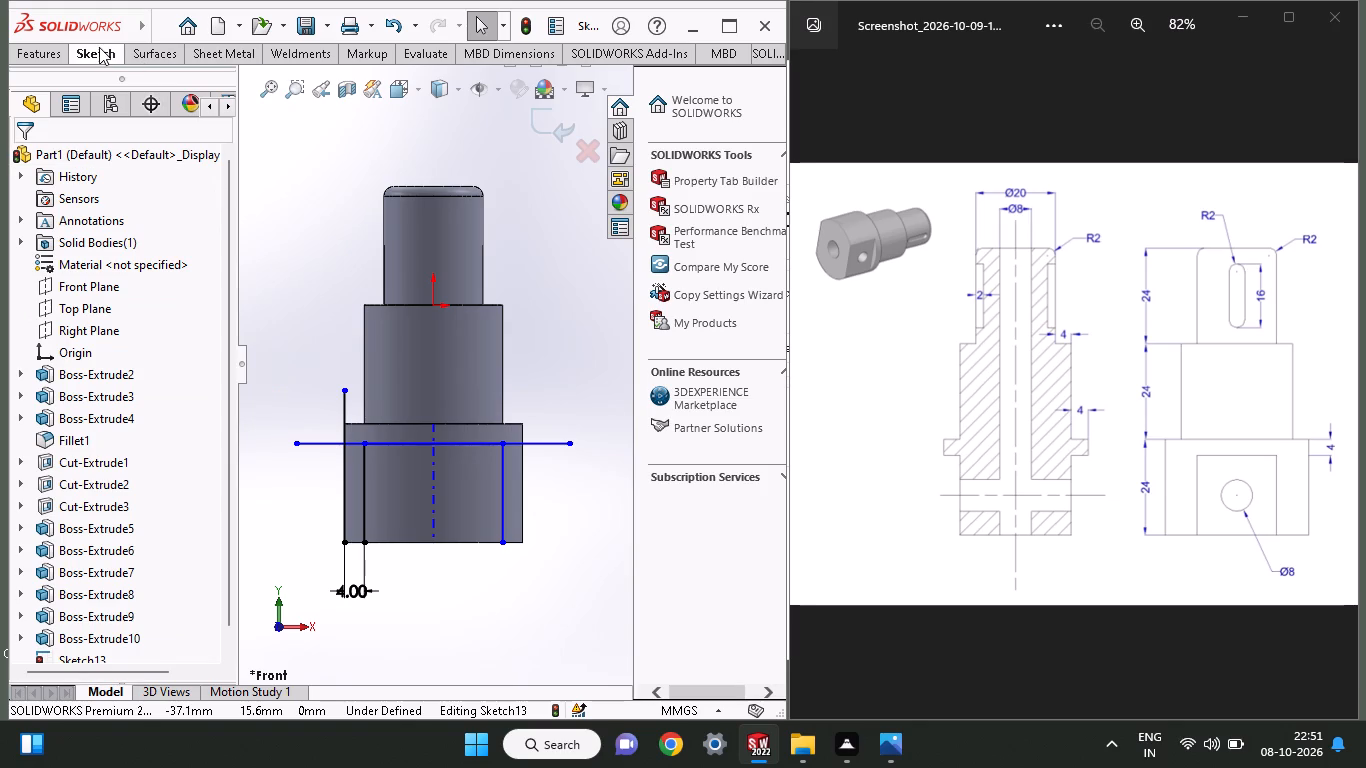
pyautogui.click(144, 80)
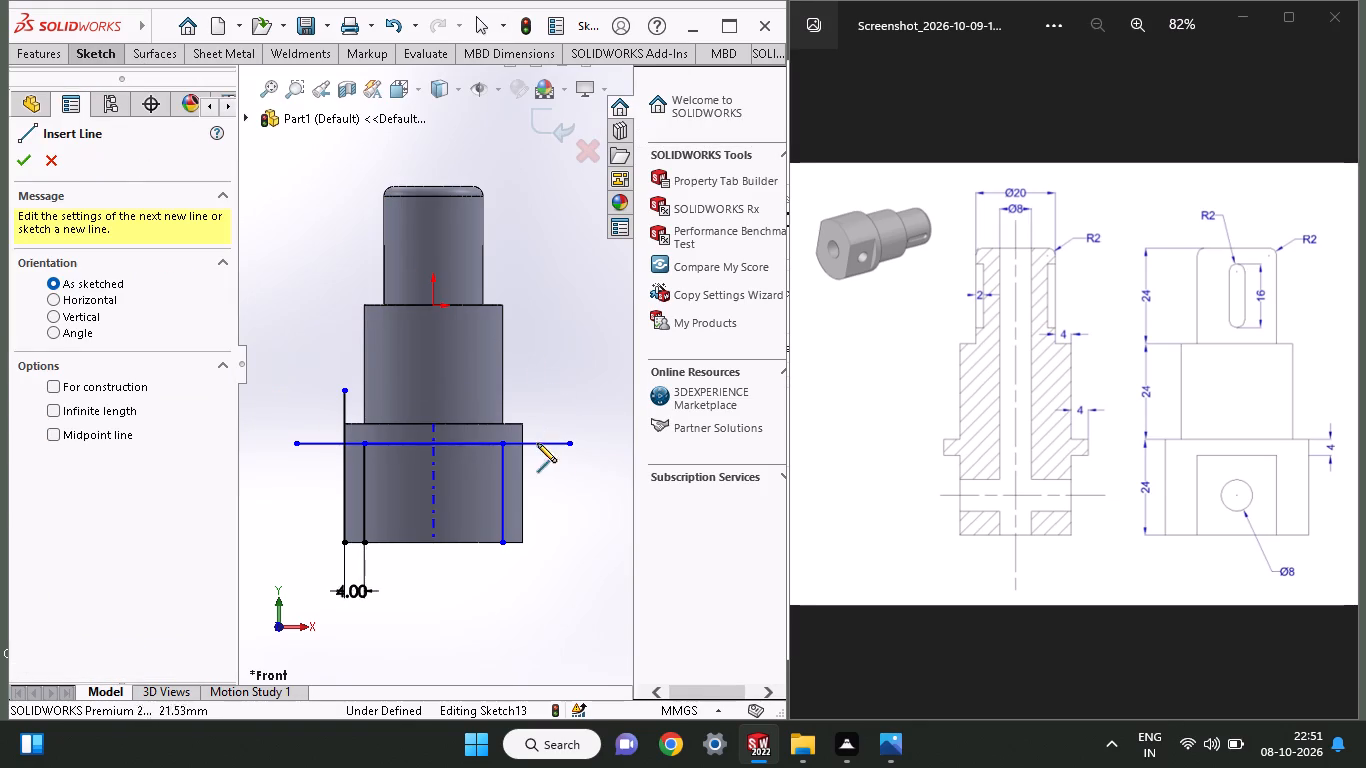
pyautogui.click(520, 540)
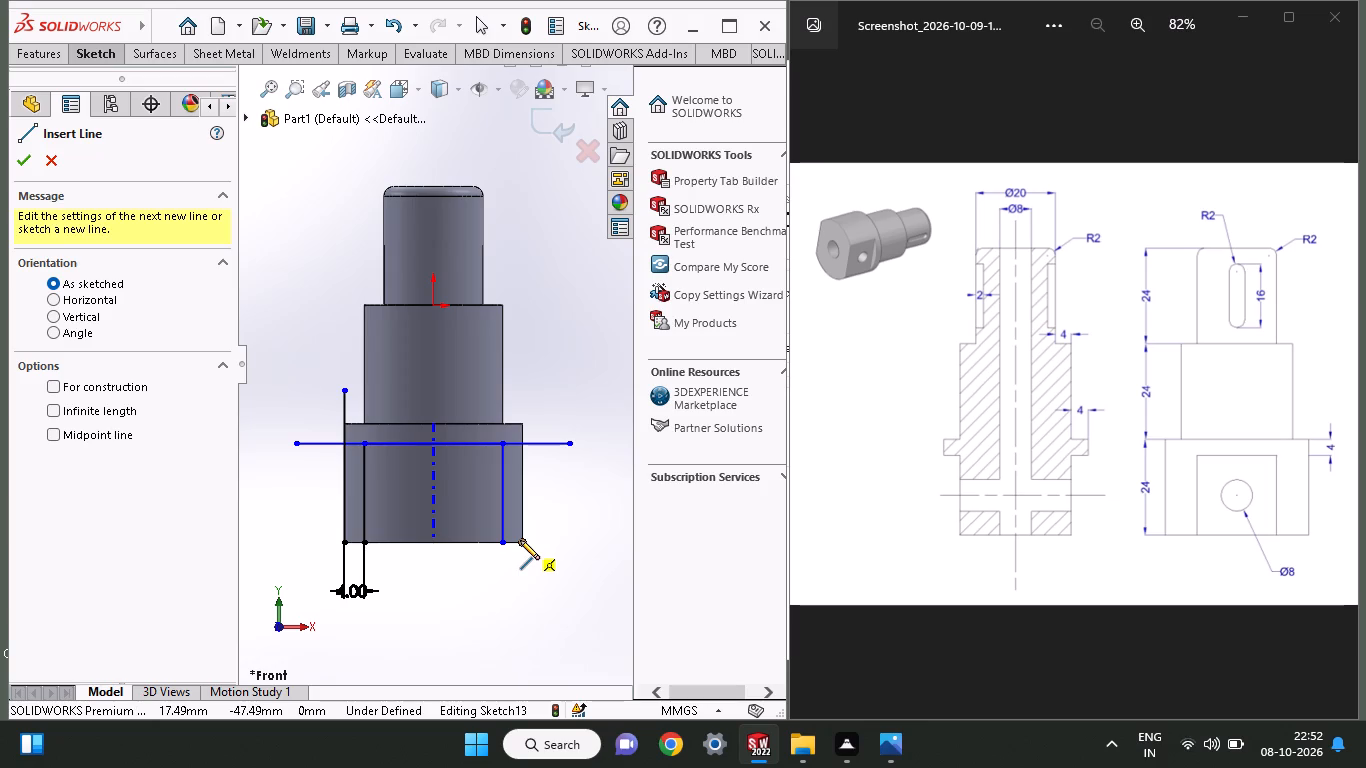
pyautogui.click(519, 387)
pyautogui.rightClick(549, 350)
pyautogui.click(563, 361)
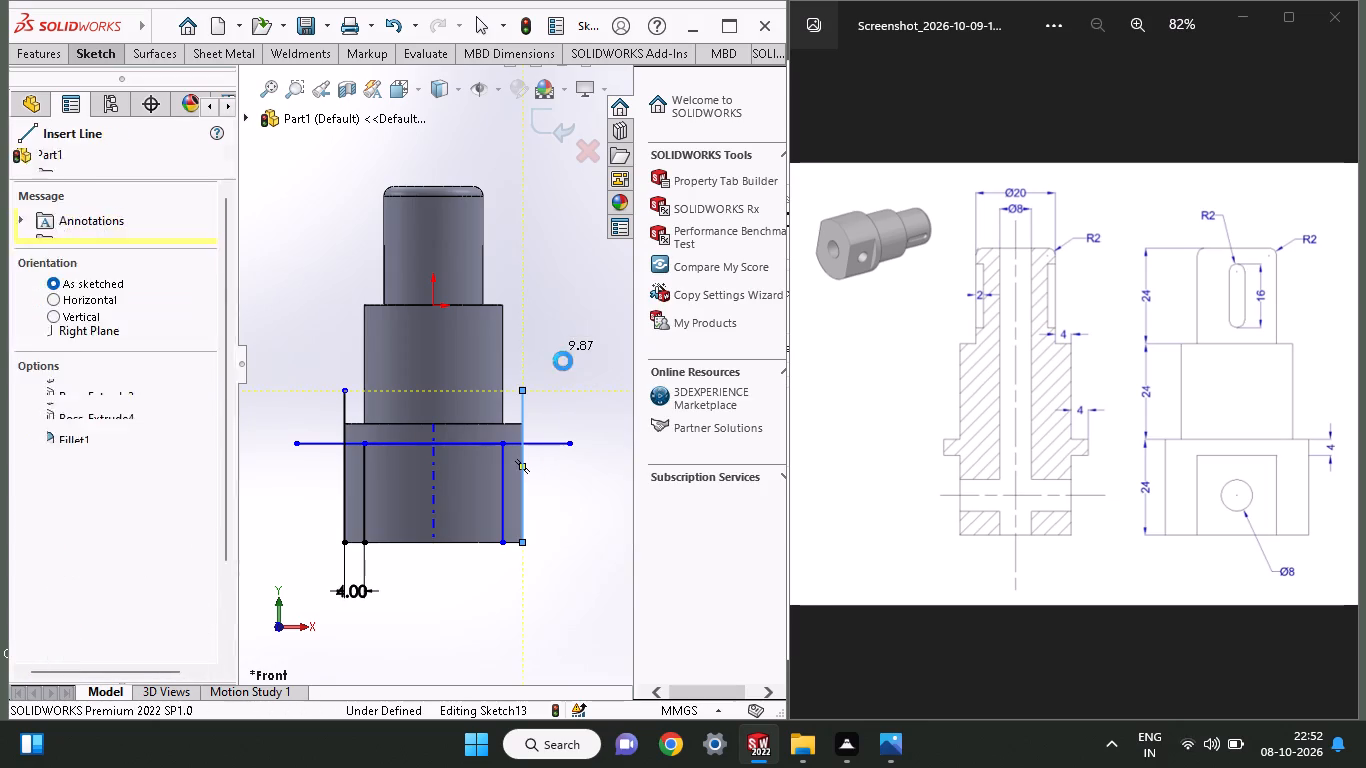
# Sketch a horizontal line along the 36 mm section's bottom edge, extending past both of its sides.
pyautogui.click(110, 54)
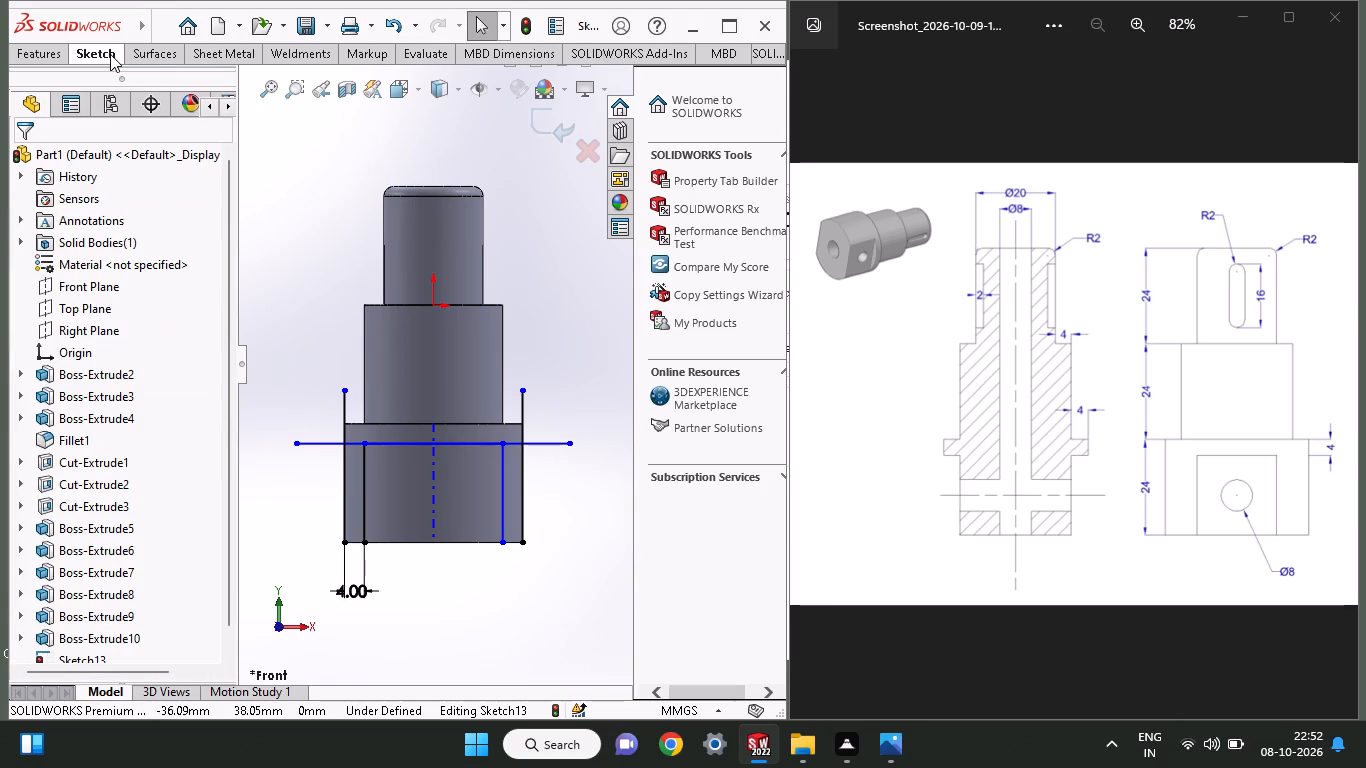
pyautogui.click(141, 85)
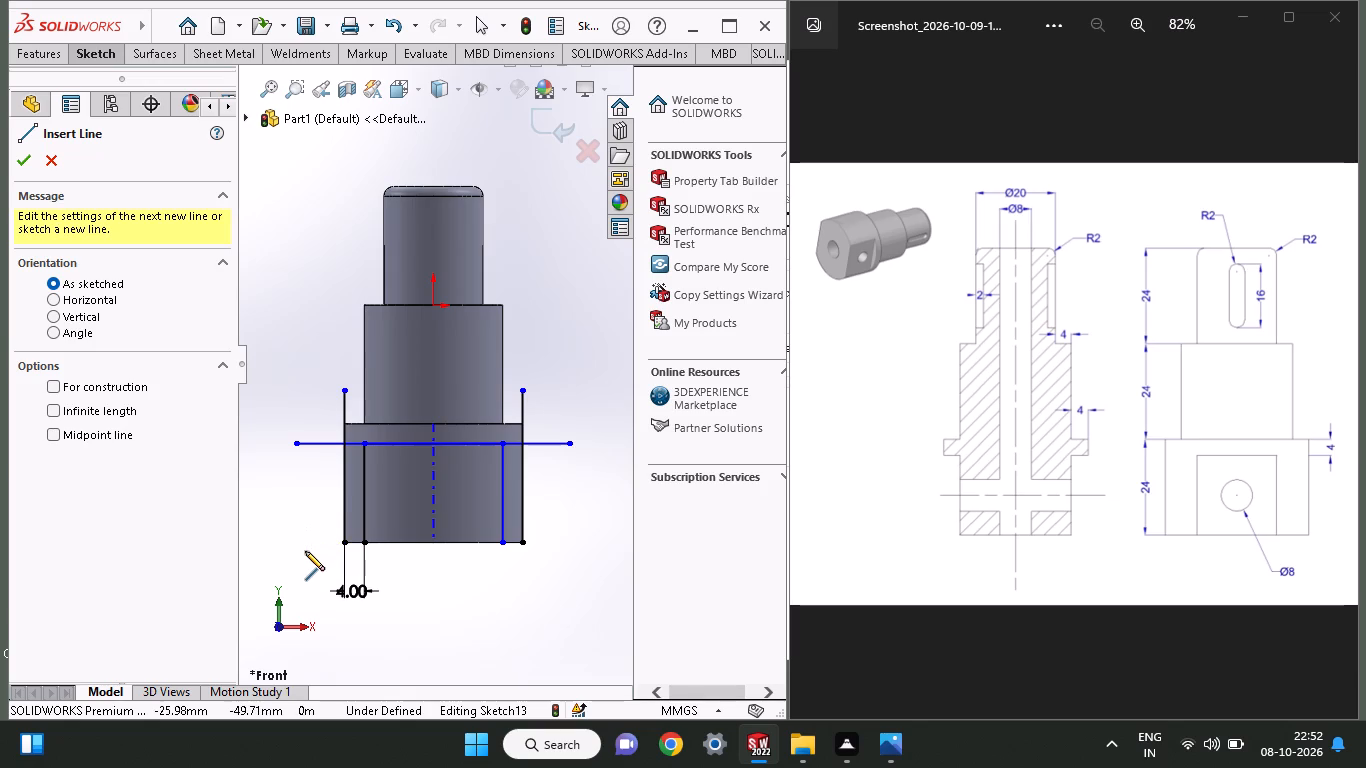
pyautogui.click(310, 540)
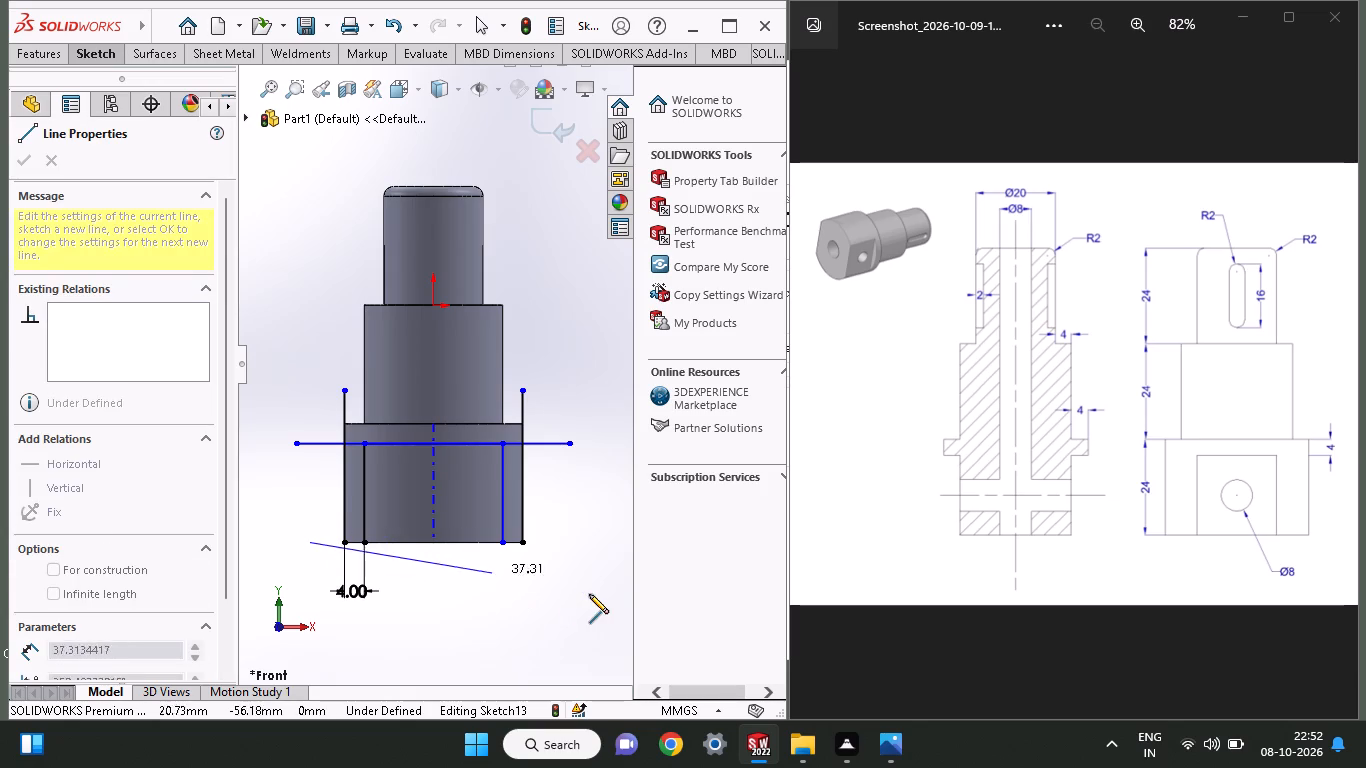
pyautogui.click(551, 537)
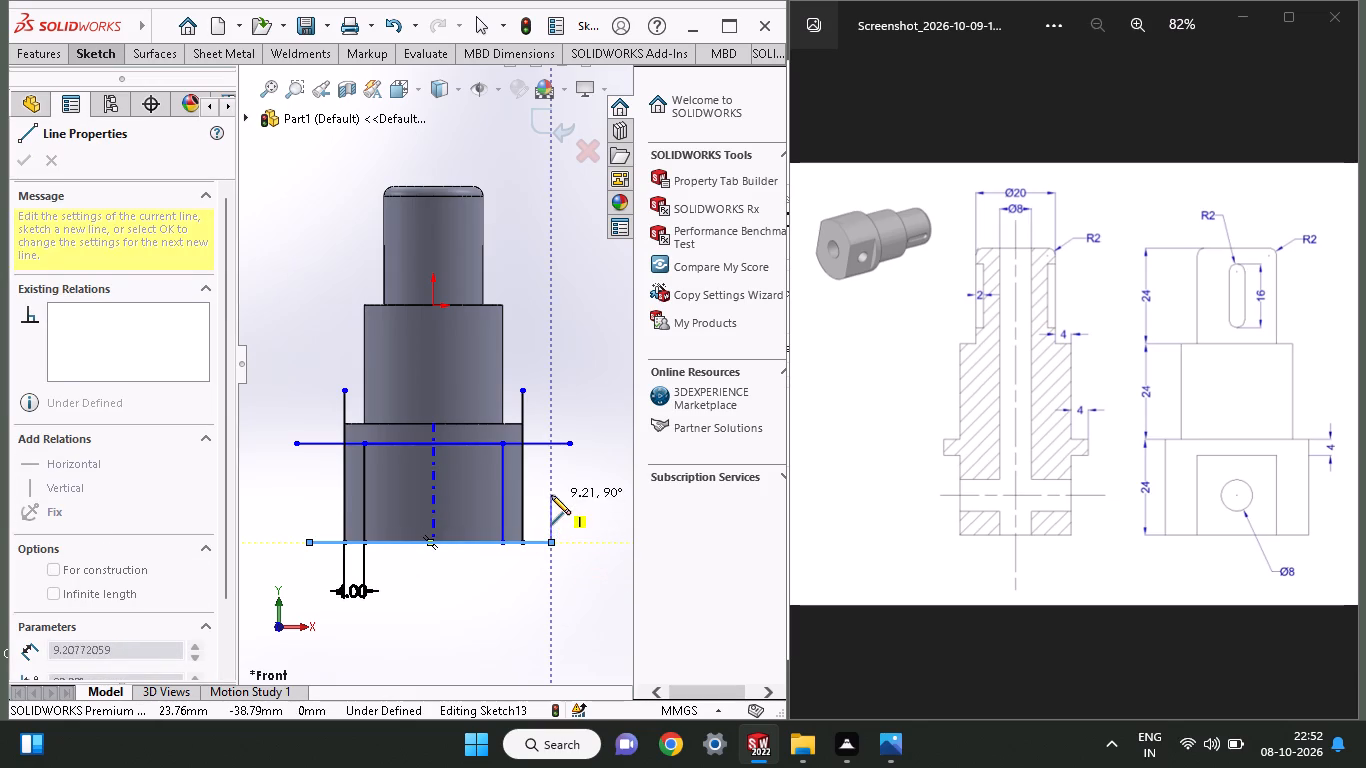
pyautogui.rightClick(551, 495)
pyautogui.click(598, 513)
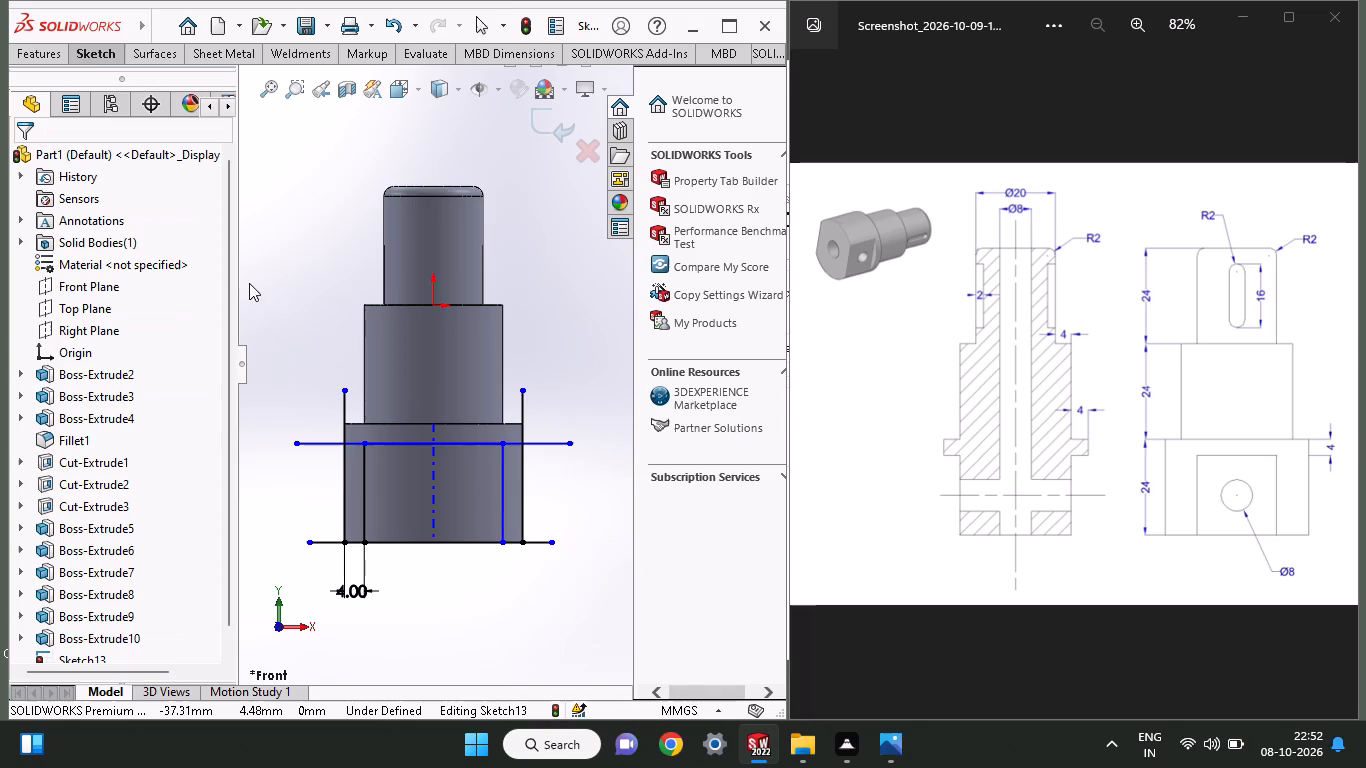
# Trim the overhanging ends of the new horizontal and vertical lines, leaving closed side regions below the 4 mm collar.
pyautogui.click(83, 55)
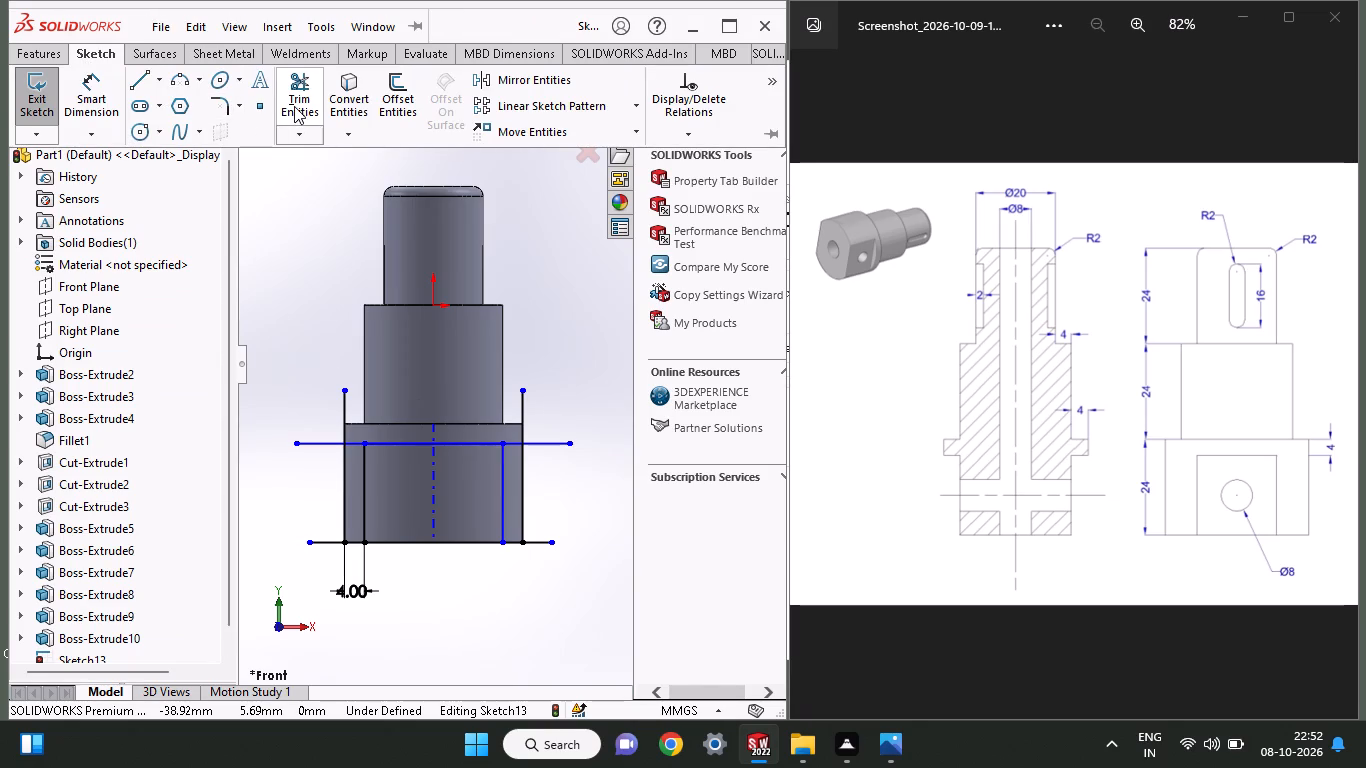
pyautogui.click(294, 106)
pyautogui.moveTo(313, 394); pyautogui.dragTo(311, 482)
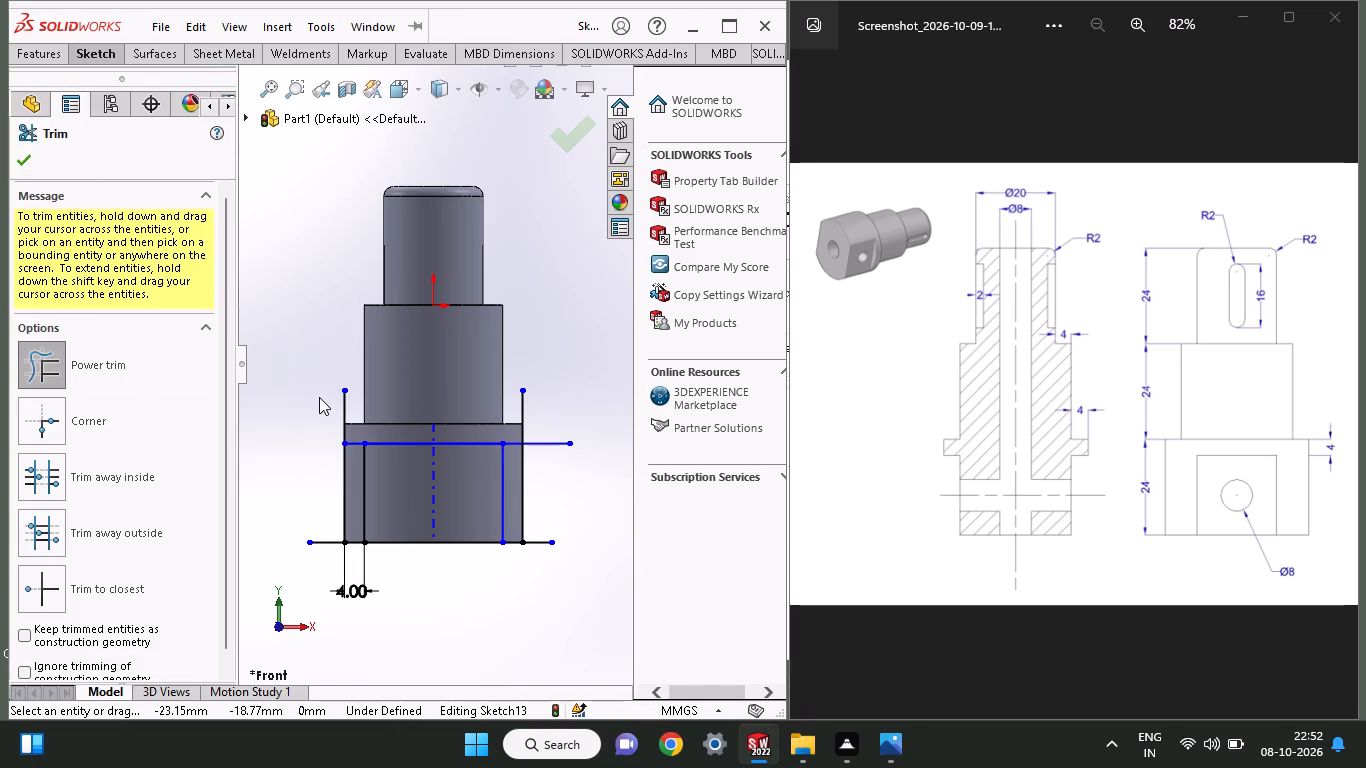
pyautogui.moveTo(319, 397); pyautogui.dragTo(354, 399)
pyautogui.moveTo(565, 411); pyautogui.dragTo(498, 411)
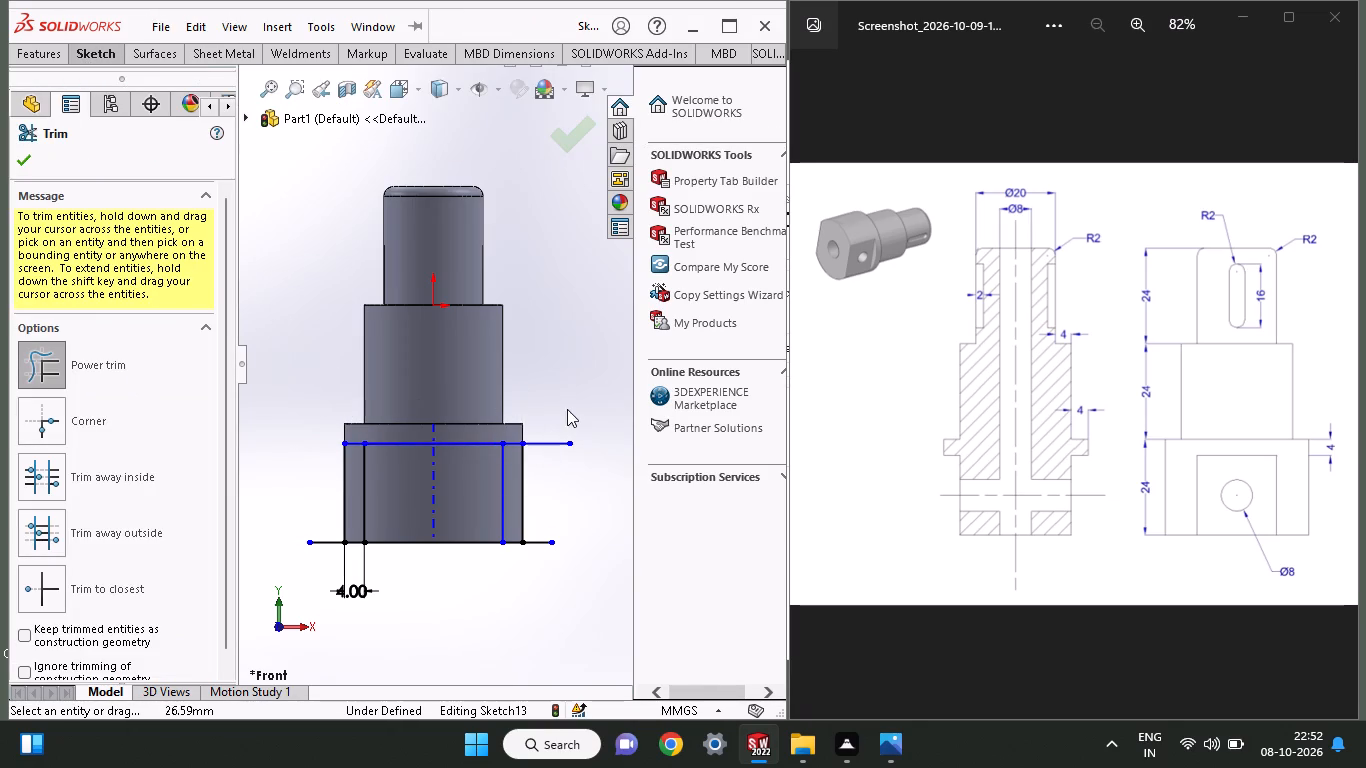
pyautogui.moveTo(567, 409); pyautogui.dragTo(561, 520)
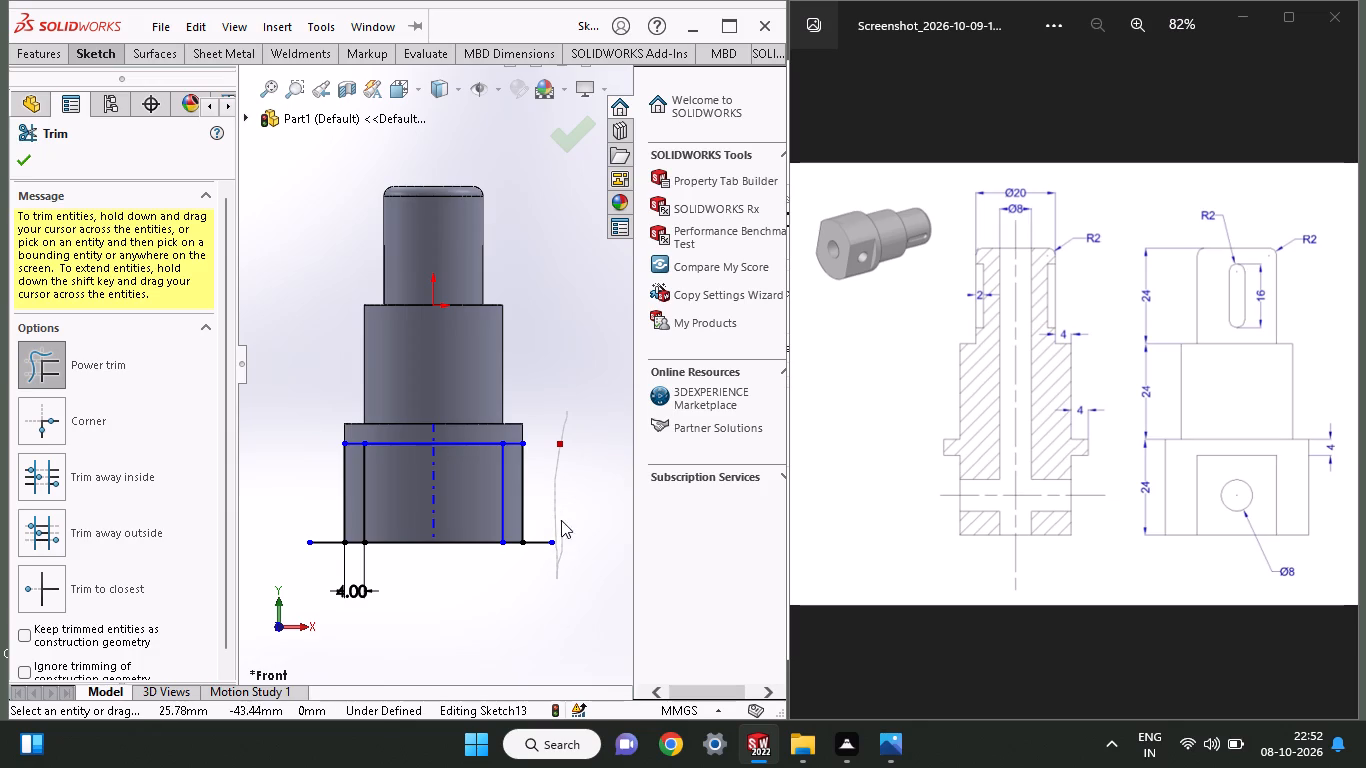
pyautogui.moveTo(561, 520); pyautogui.dragTo(533, 586)
pyautogui.moveTo(418, 558); pyautogui.dragTo(406, 558)
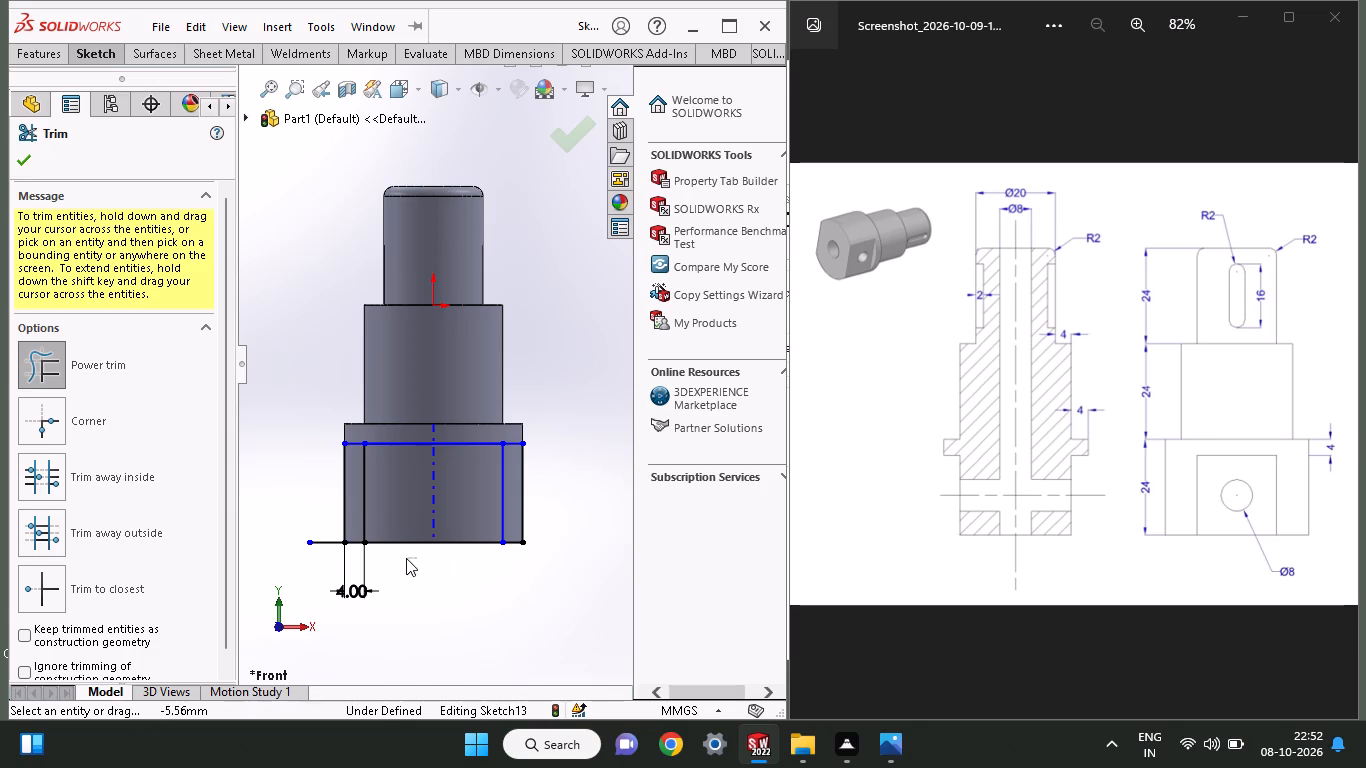
pyautogui.moveTo(406, 558); pyautogui.dragTo(308, 556)
pyautogui.moveTo(311, 555); pyautogui.dragTo(322, 521)
# Cut-extrude the two side regions below the collar, blind 40 mm in direction 1 and 51 mm in direction 2.
pyautogui.click(51, 44)
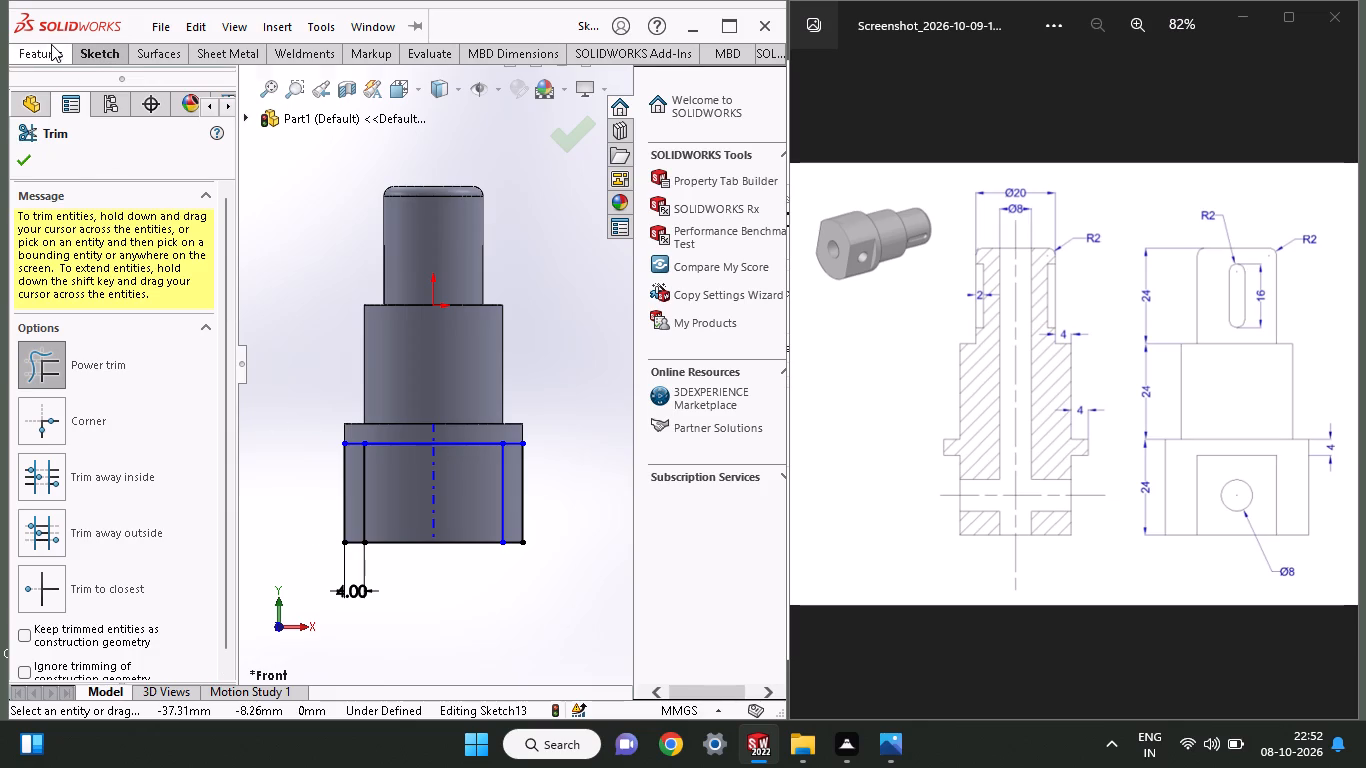
pyautogui.click(300, 96)
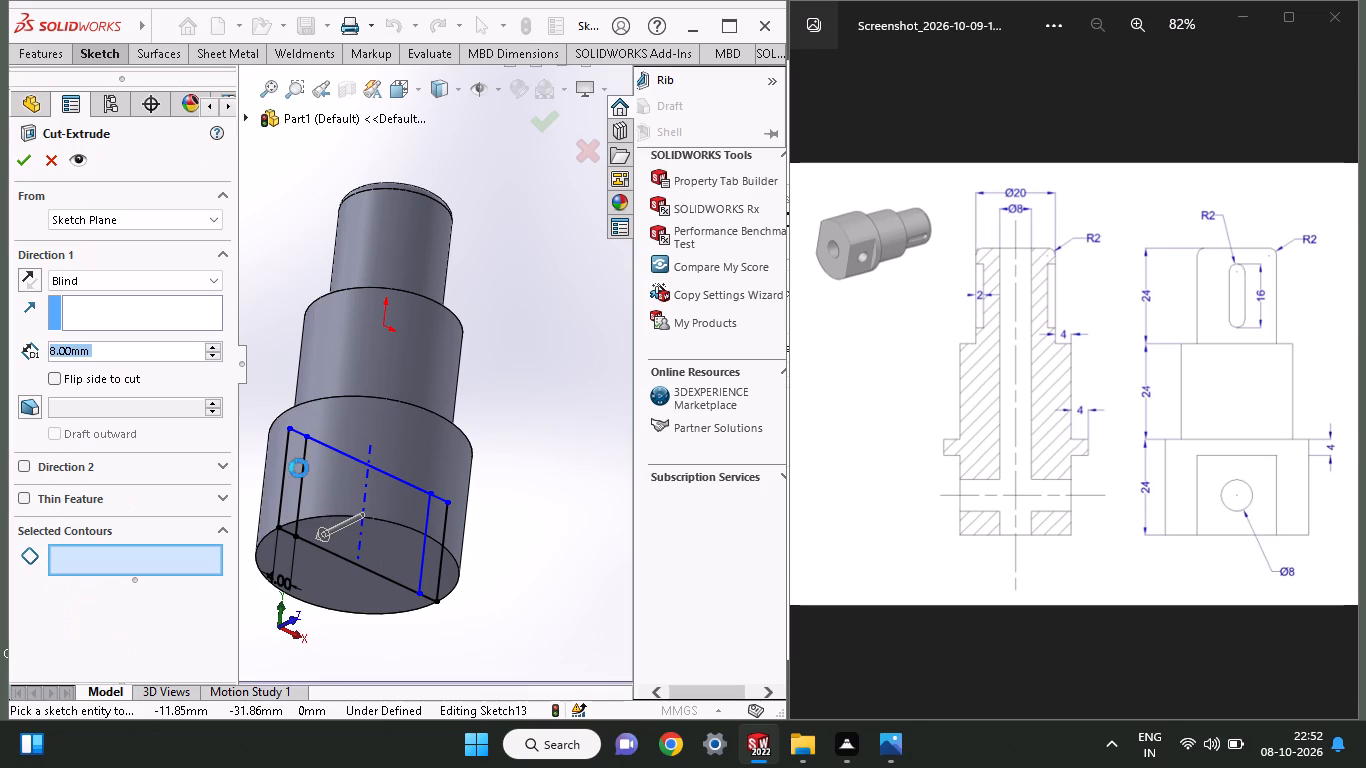
pyautogui.click(292, 488)
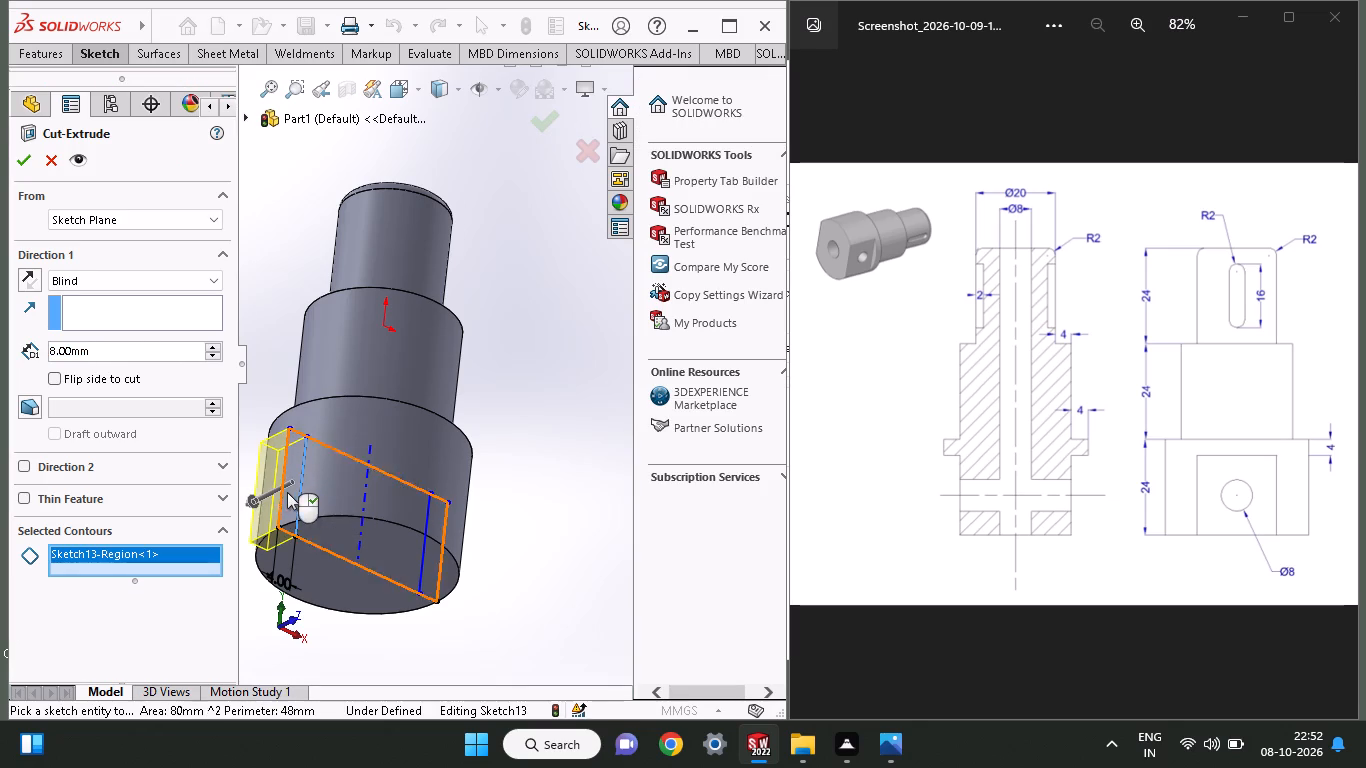
pyautogui.moveTo(252, 502); pyautogui.dragTo(193, 573)
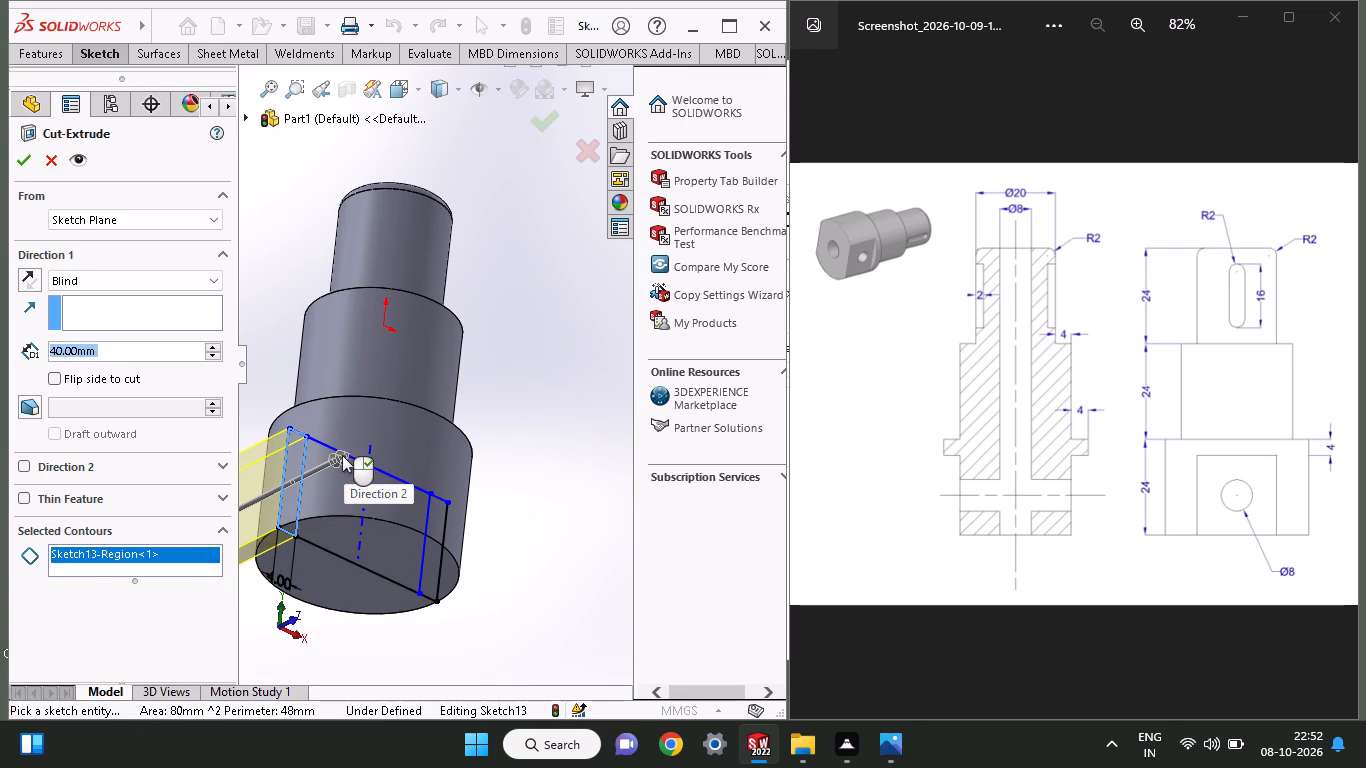
pyautogui.moveTo(342, 455); pyautogui.dragTo(452, 380)
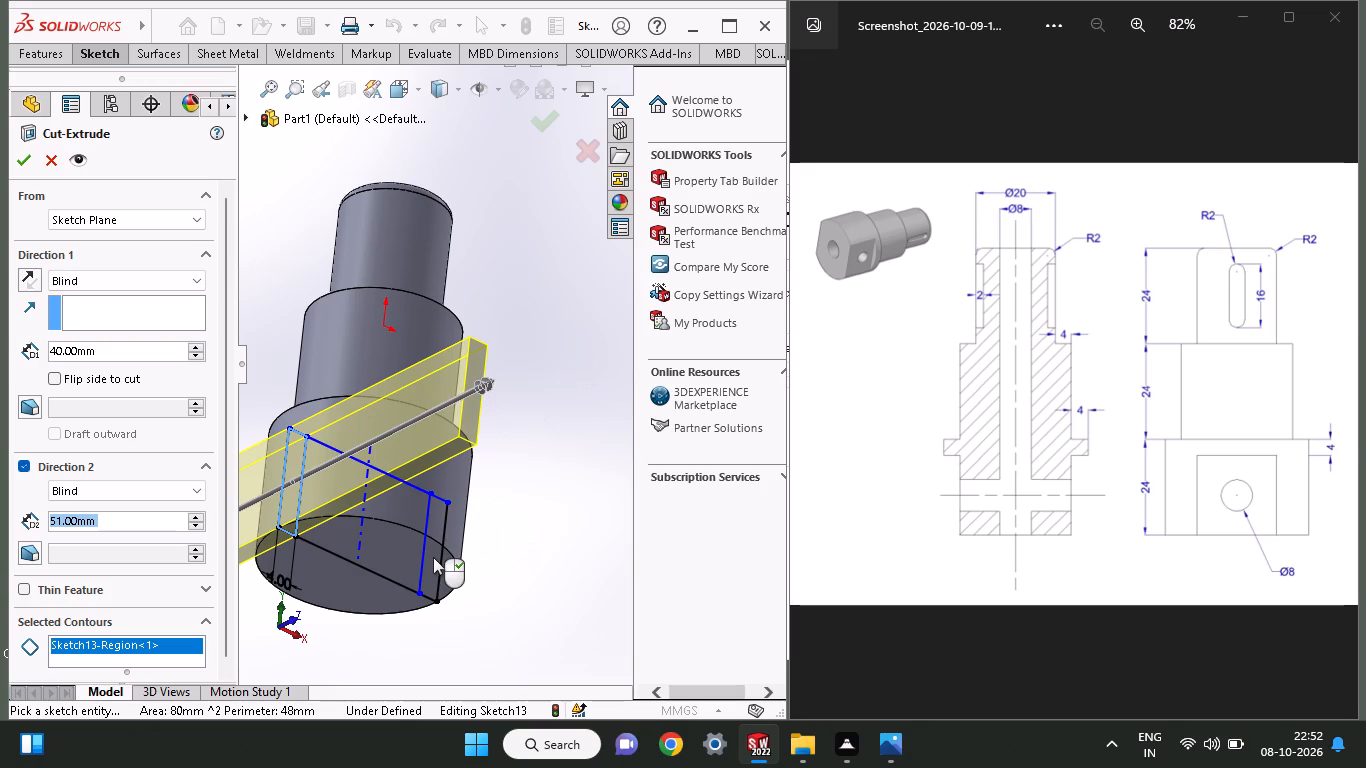
pyautogui.click(433, 557)
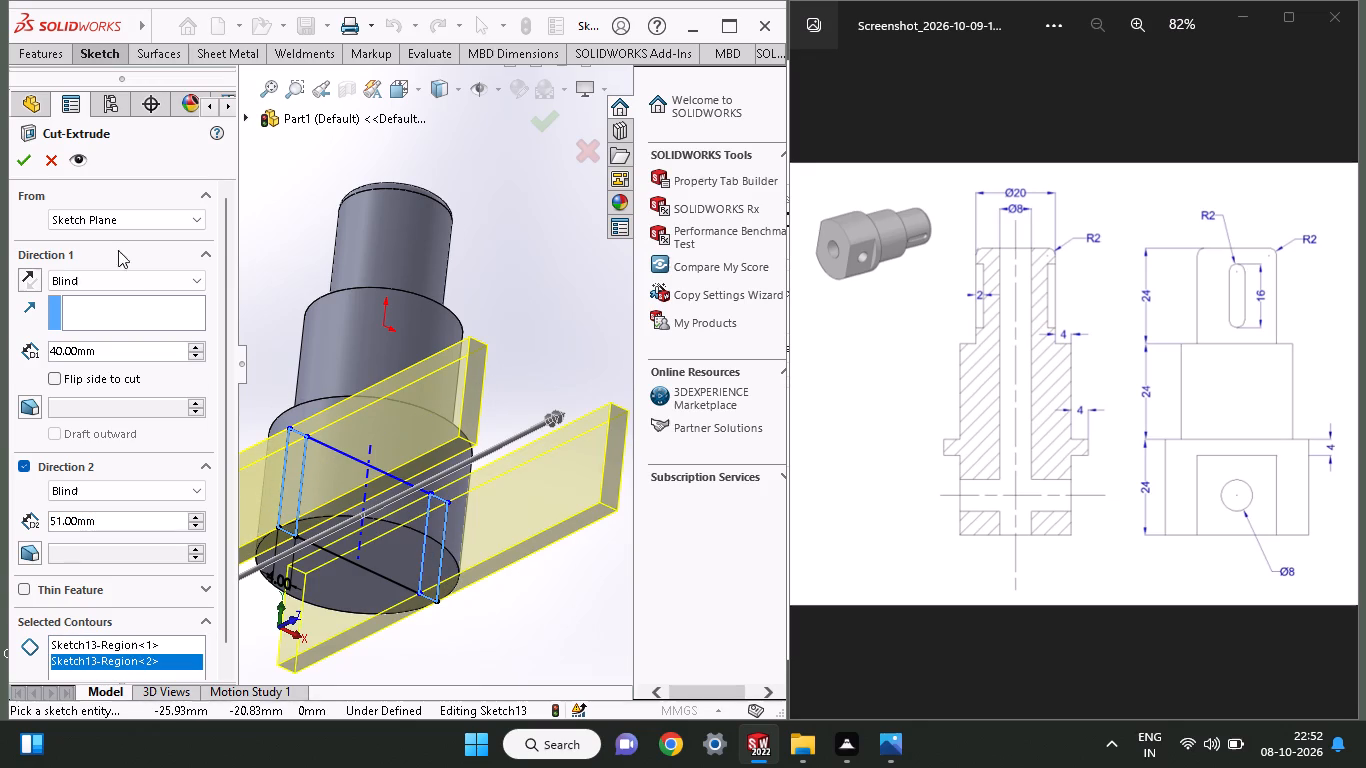
pyautogui.click(19, 168)
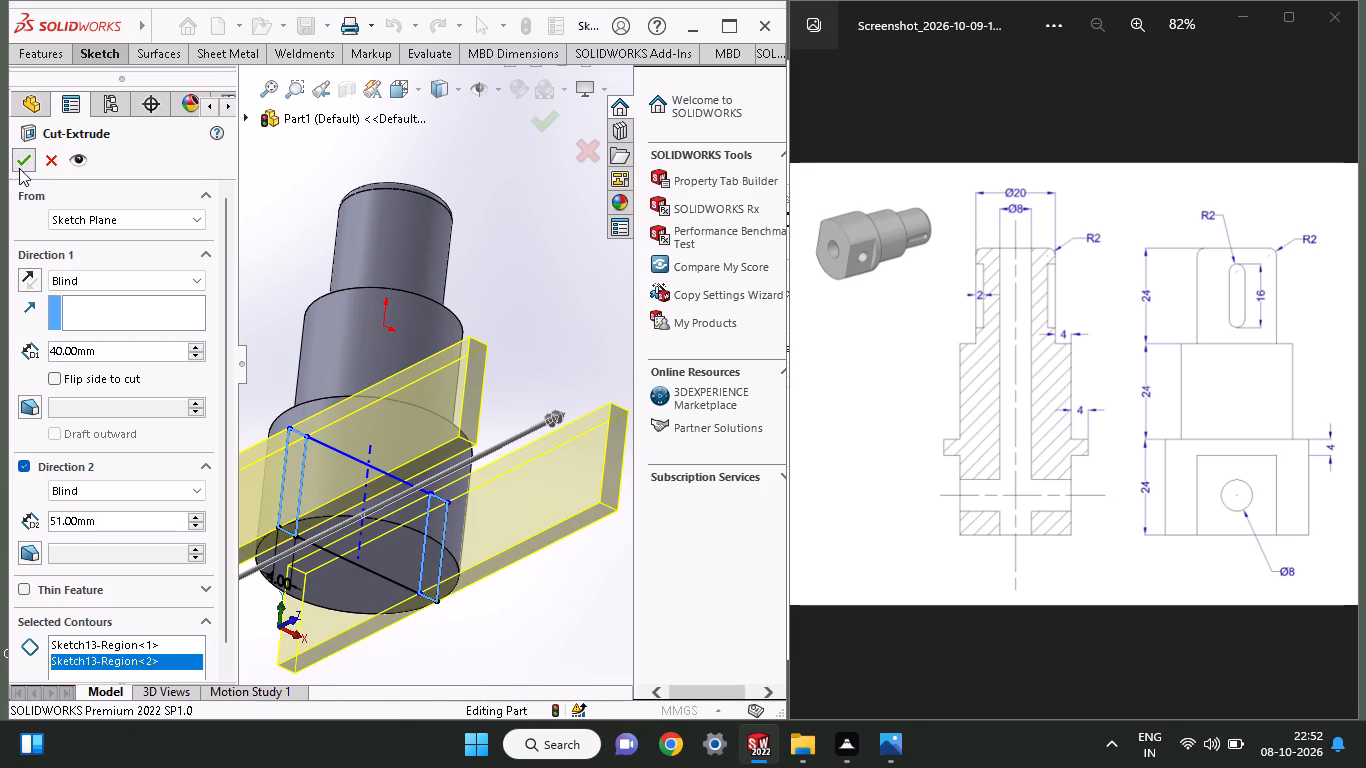
# Examine the collar and the two side flats on the 36 mm section from several angles.
pyautogui.moveTo(471, 414); pyautogui.dragTo(402, 444, button='middle')
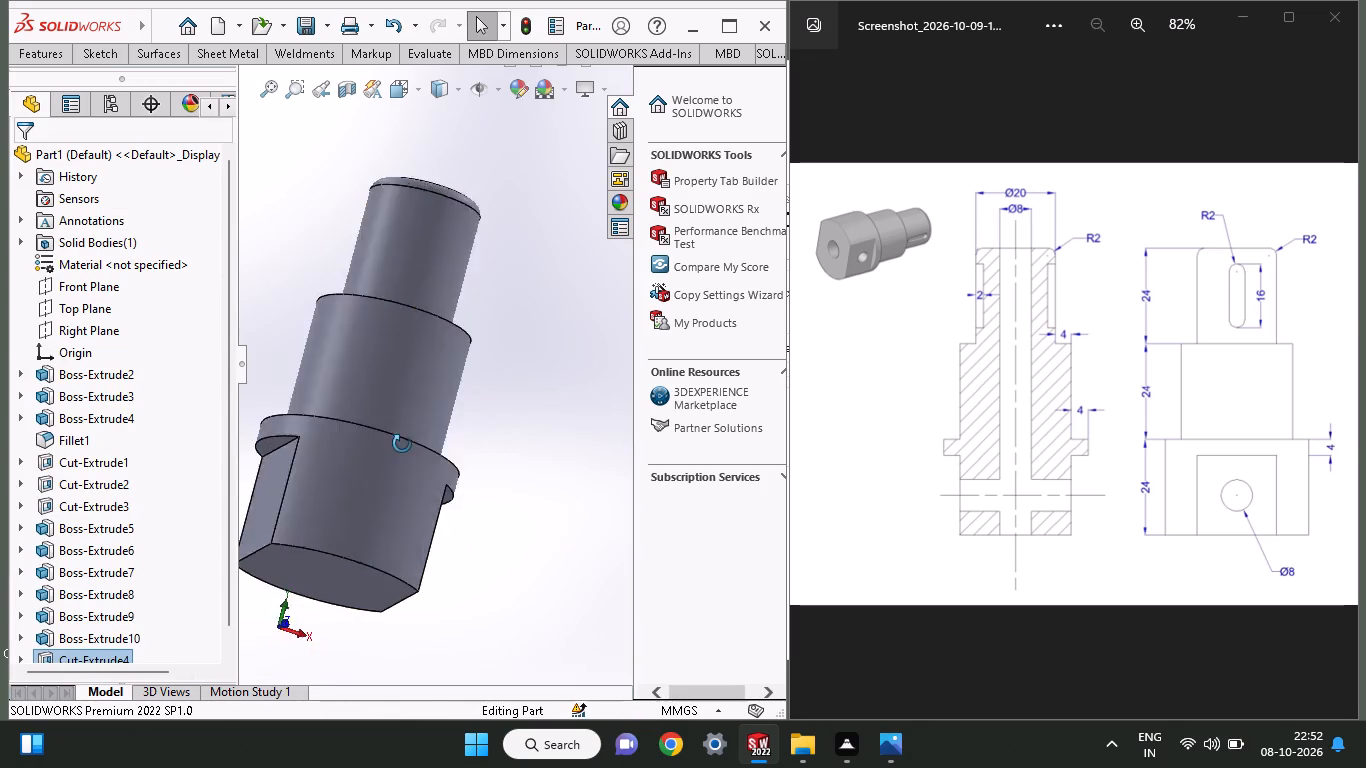
pyautogui.moveTo(402, 444); pyautogui.dragTo(437, 468, button='middle')
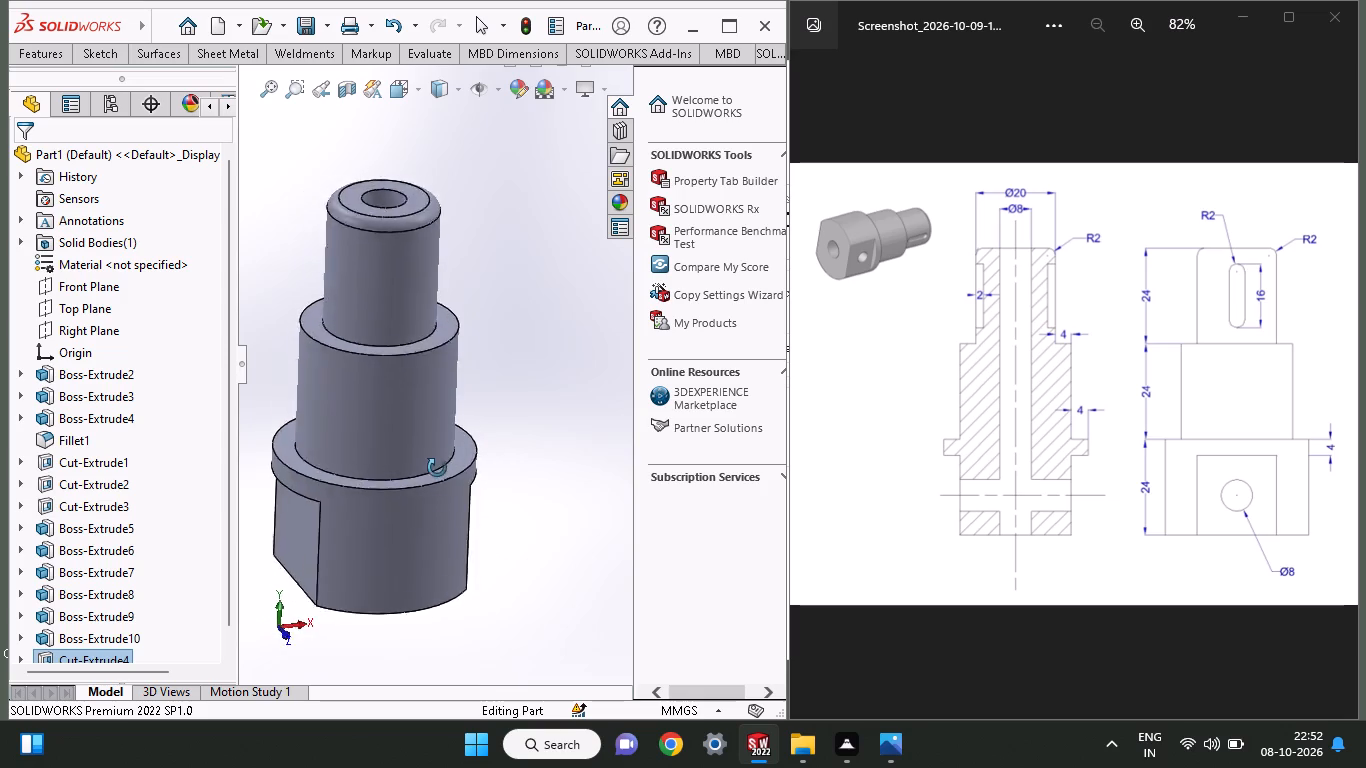
pyautogui.moveTo(437, 468); pyautogui.dragTo(468, 342, button='middle')
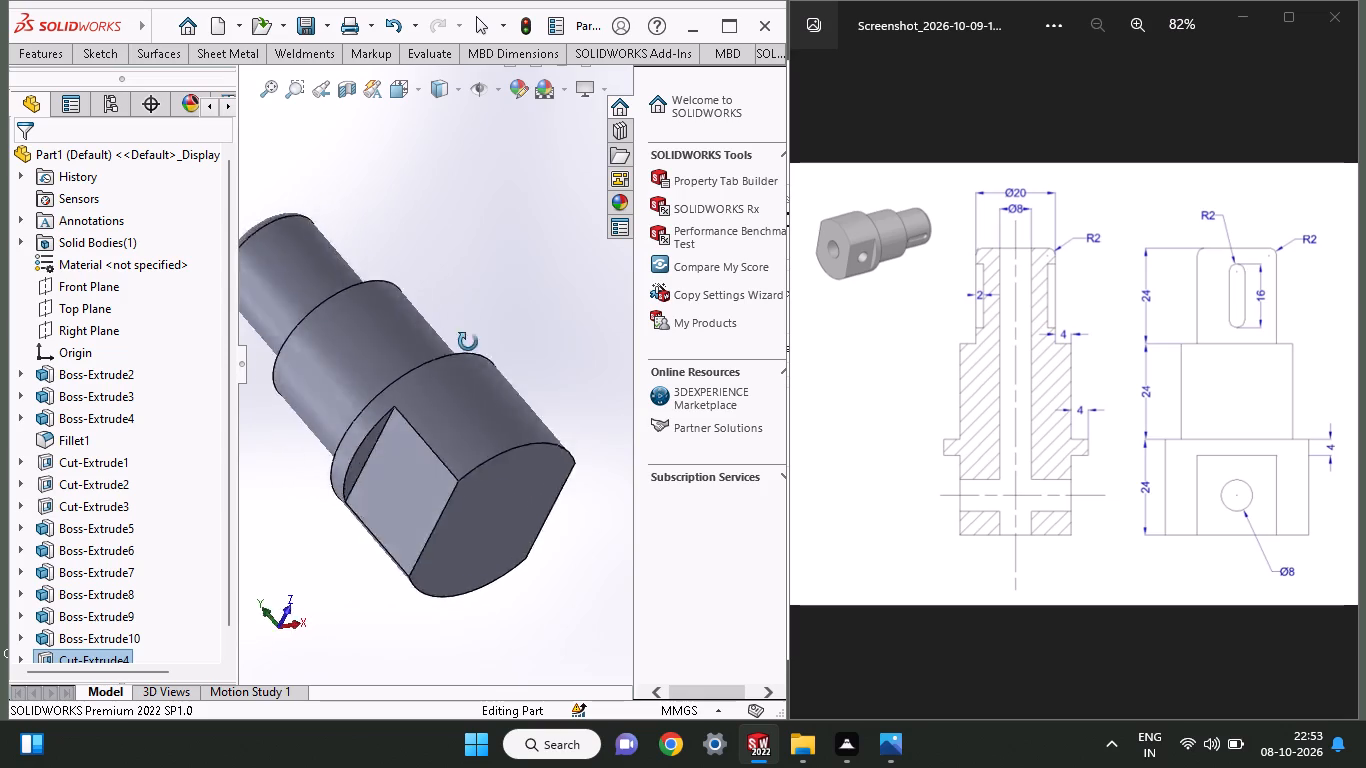
pyautogui.moveTo(468, 342); pyautogui.dragTo(333, 554, button='middle')
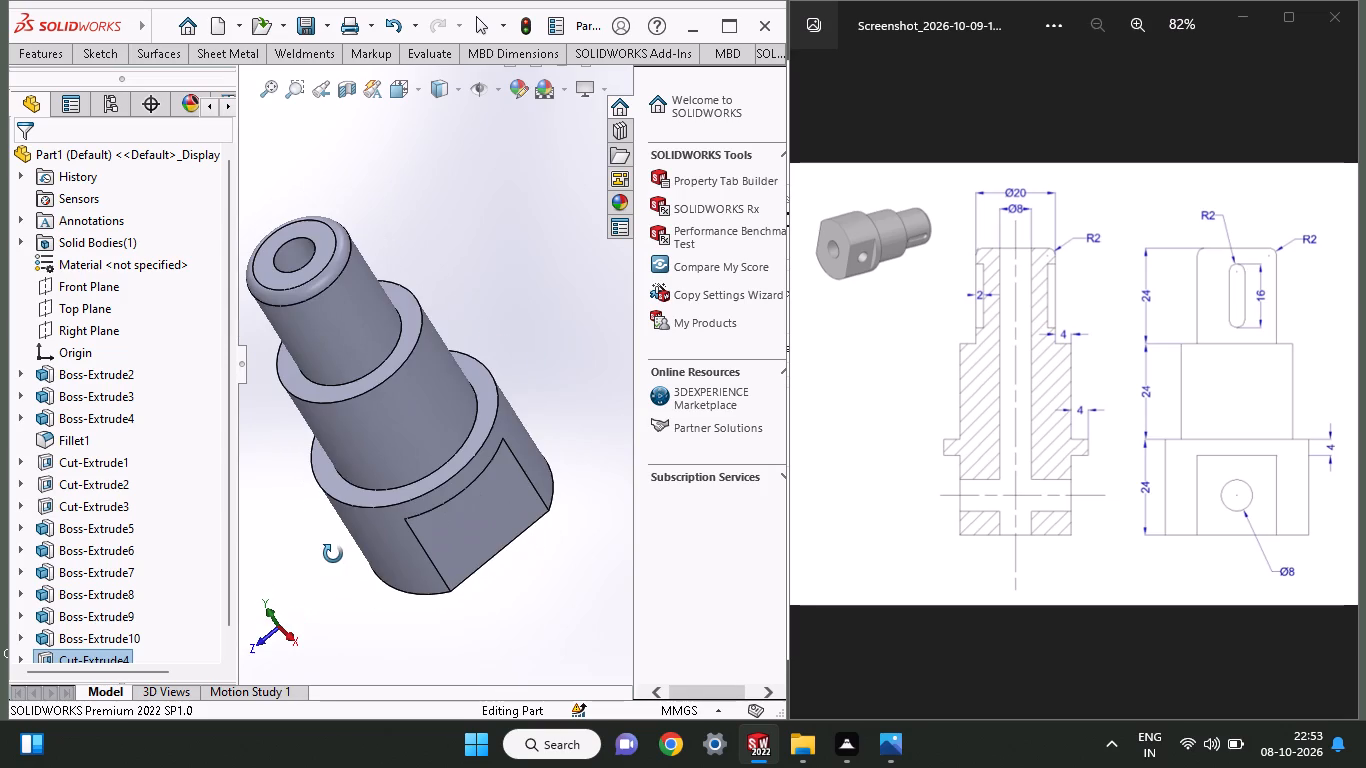
pyautogui.moveTo(333, 554); pyautogui.dragTo(452, 455, button='middle')
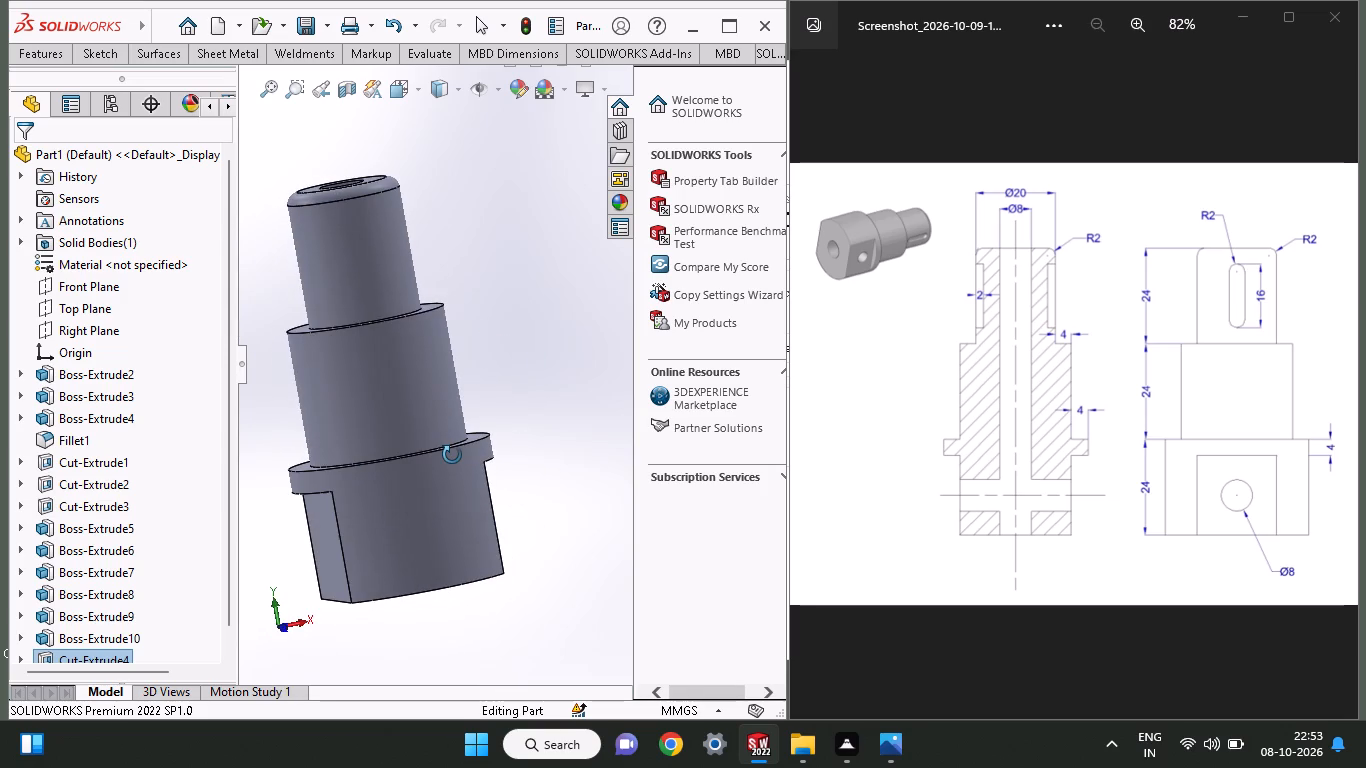
pyautogui.moveTo(452, 455); pyautogui.dragTo(407, 480, button='middle')
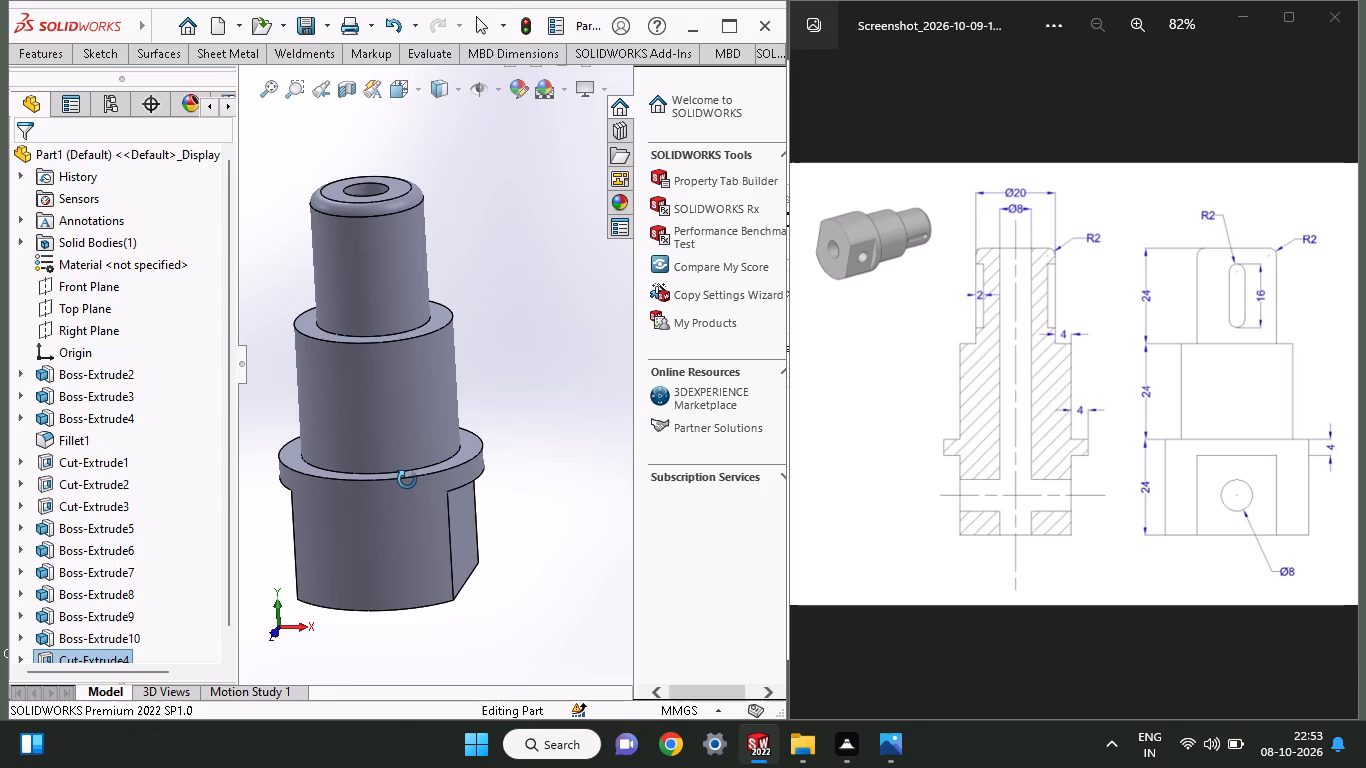
pyautogui.moveTo(407, 480); pyautogui.dragTo(407, 481, button='middle')
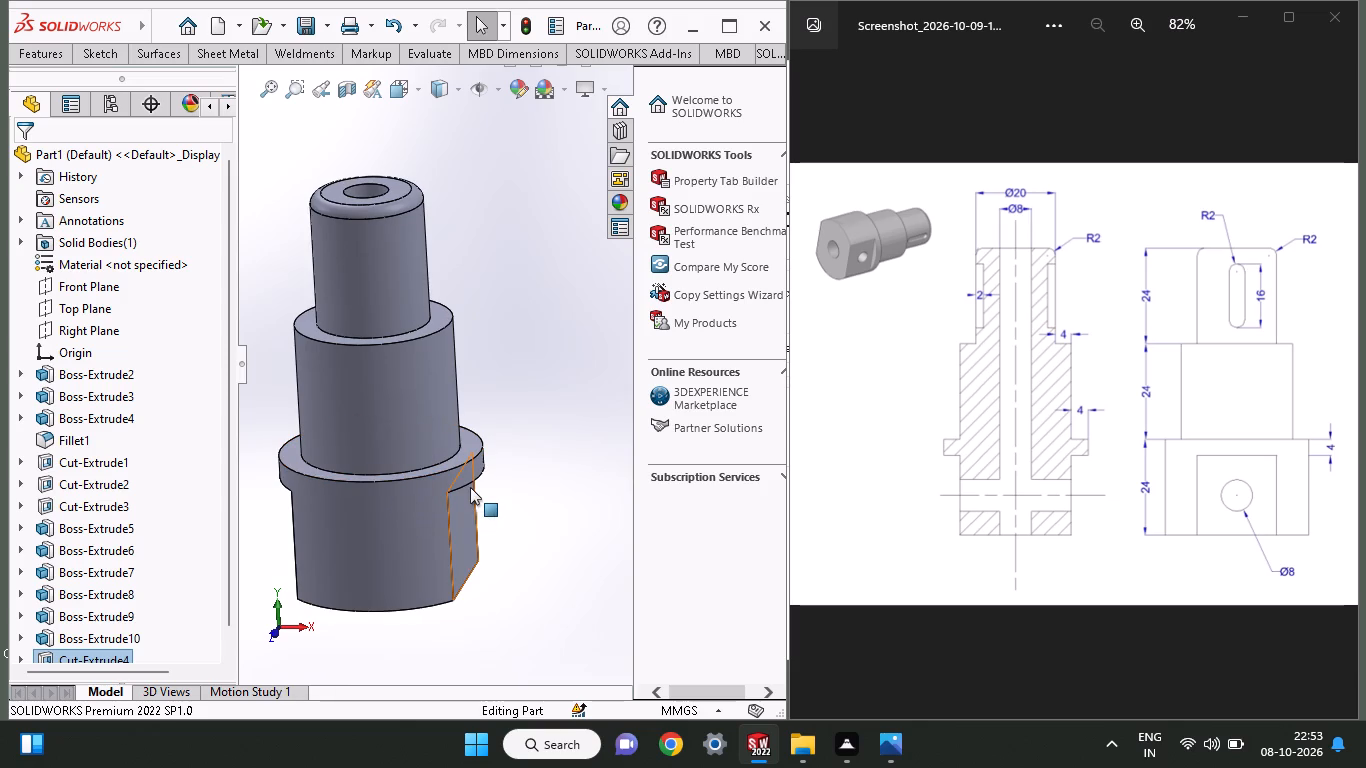
pyautogui.moveTo(470, 487); pyautogui.dragTo(416, 491, button='middle')
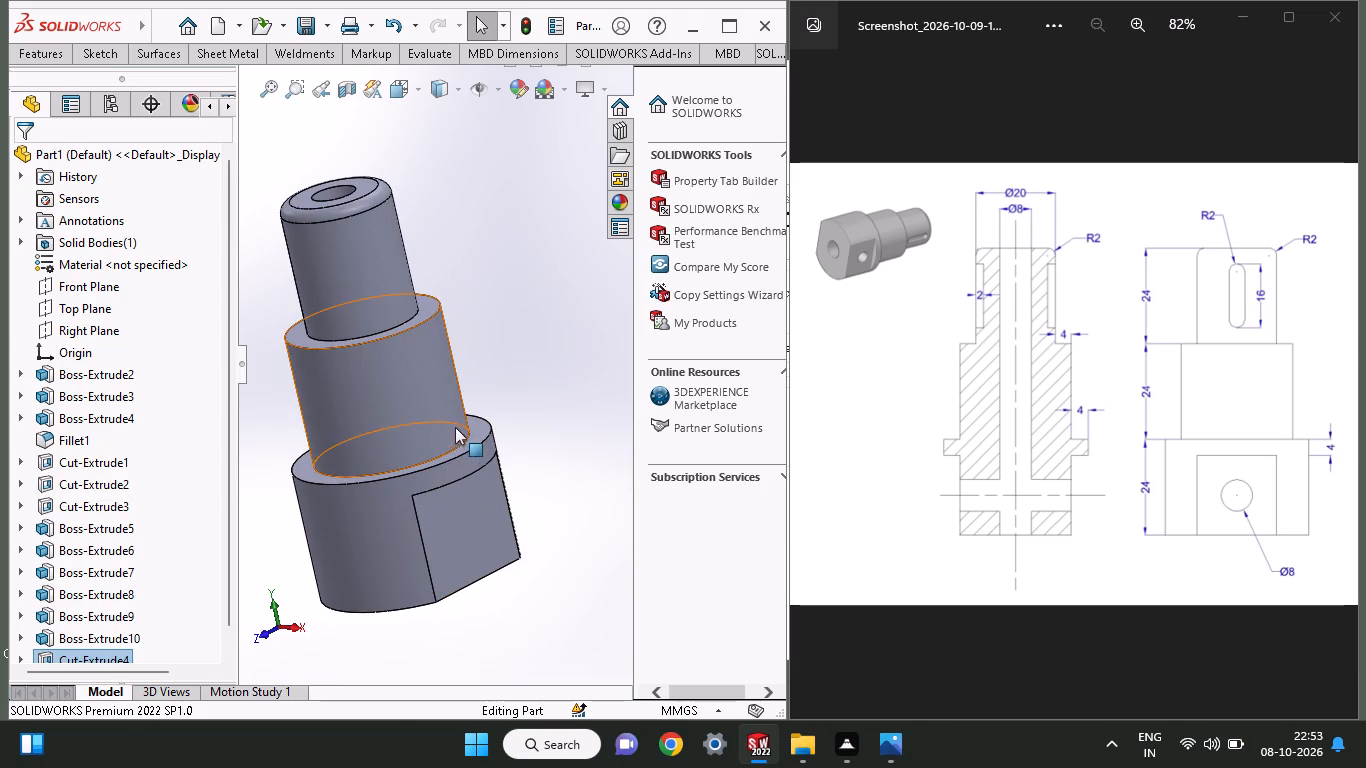
pyautogui.moveTo(411, 397); pyautogui.dragTo(414, 345, button='middle')
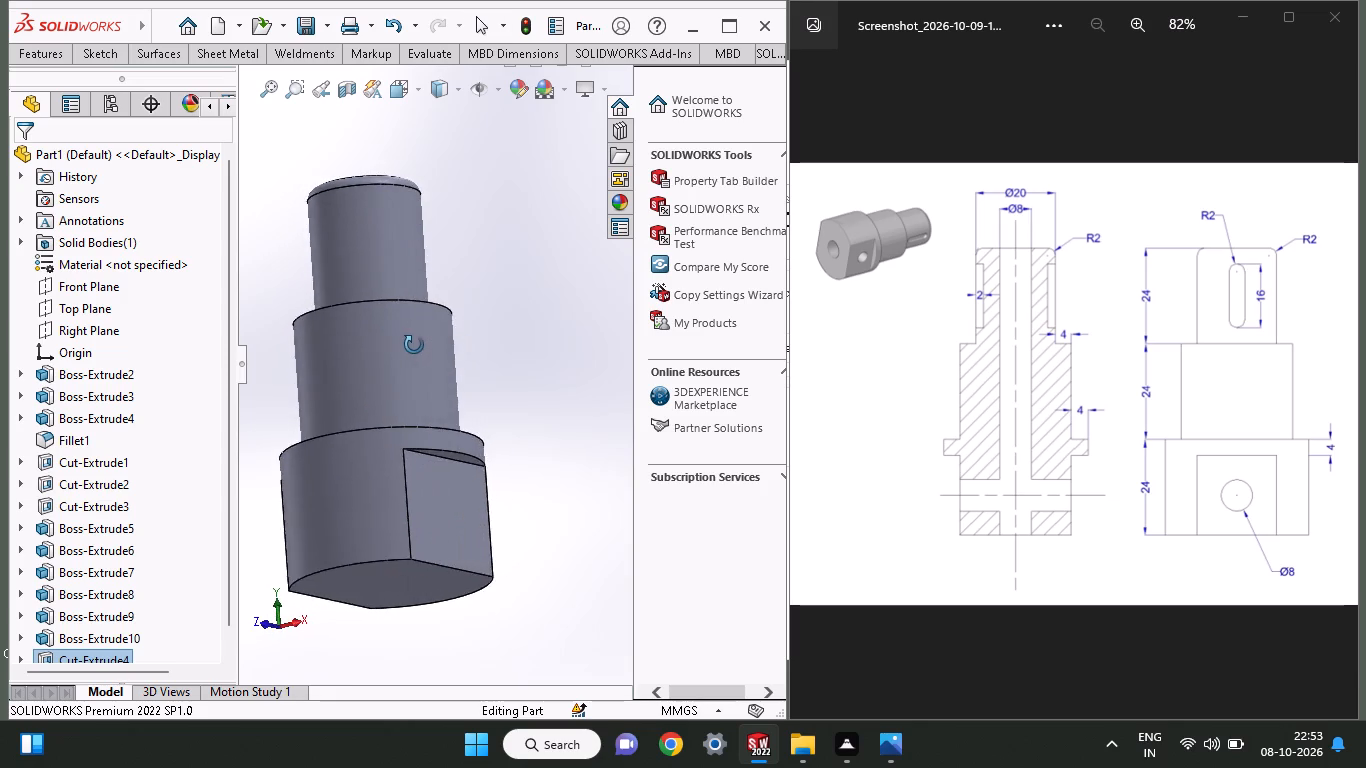
pyautogui.moveTo(414, 345); pyautogui.dragTo(423, 460, button='middle')
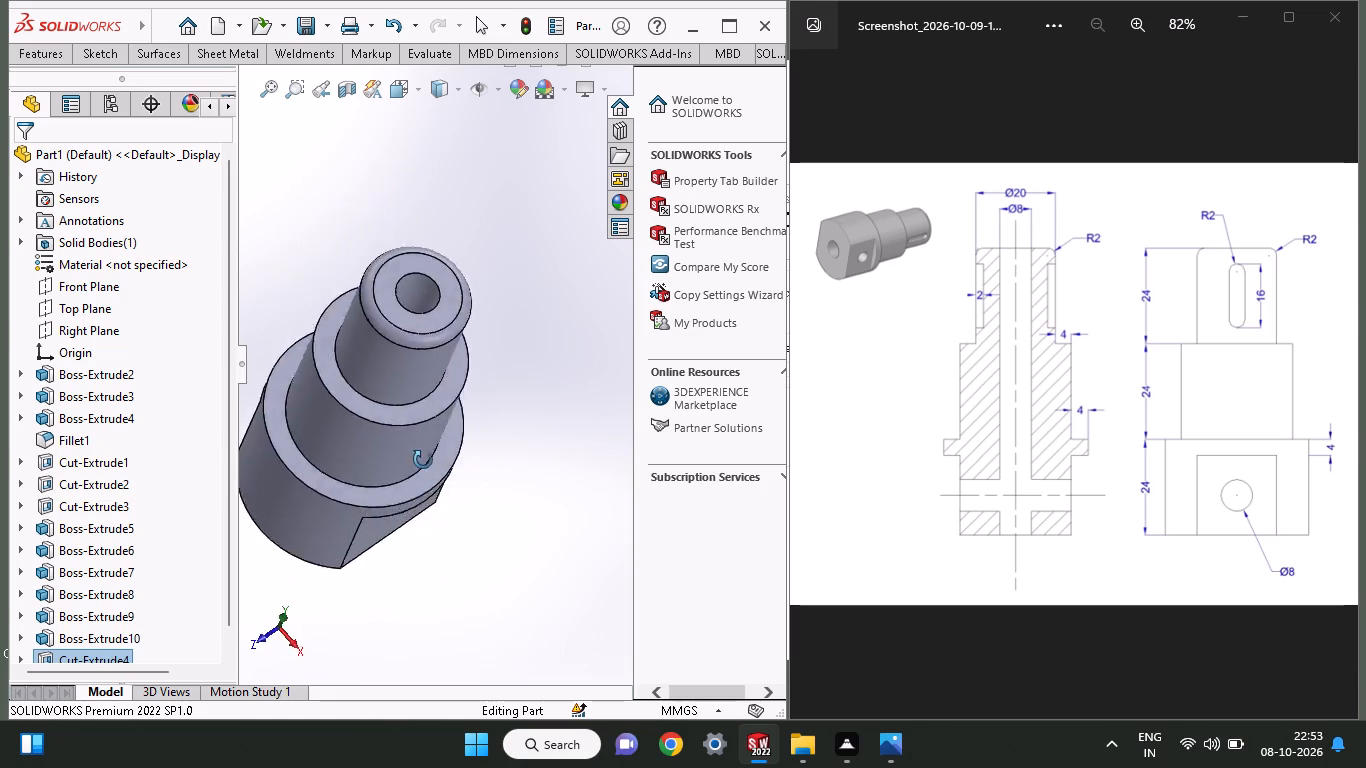
pyautogui.moveTo(423, 460); pyautogui.dragTo(498, 431, button='middle')
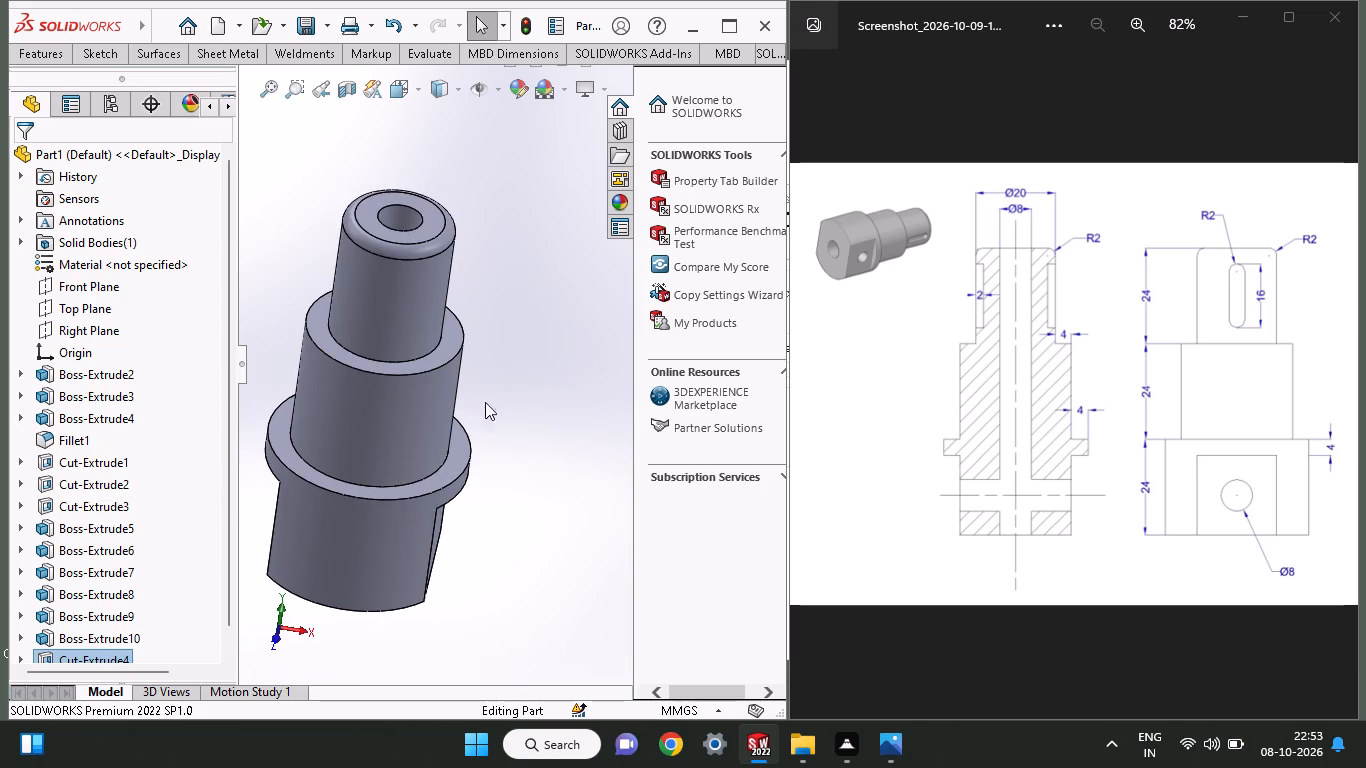
pyautogui.moveTo(493, 427); pyautogui.dragTo(511, 402, button='middle')
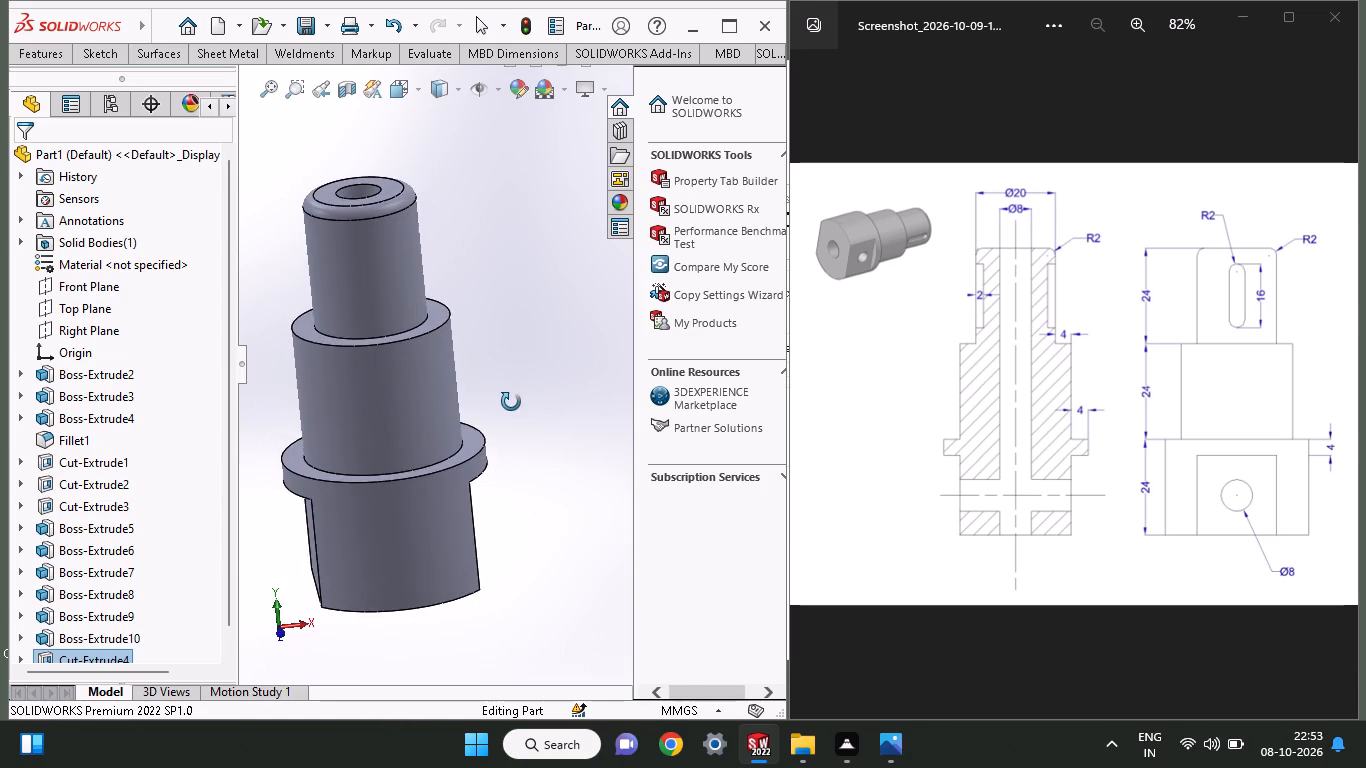
pyautogui.moveTo(511, 402); pyautogui.dragTo(508, 402, button='middle')
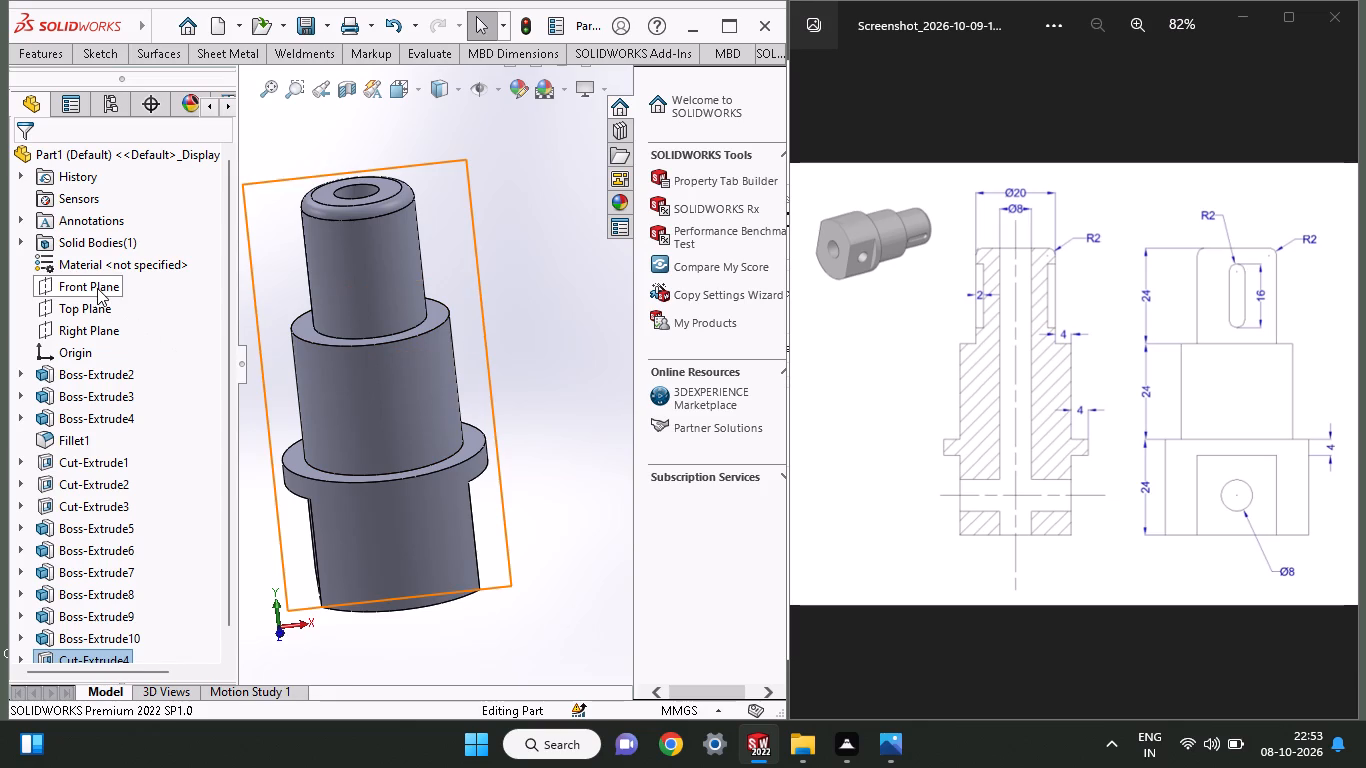
# On a new Front Plane sketch, draw a vertical line about 5 mm down the 20 mm section's right edge, starting at the fillet's lower end.
pyautogui.click(97, 288)
pyautogui.click(107, 269)
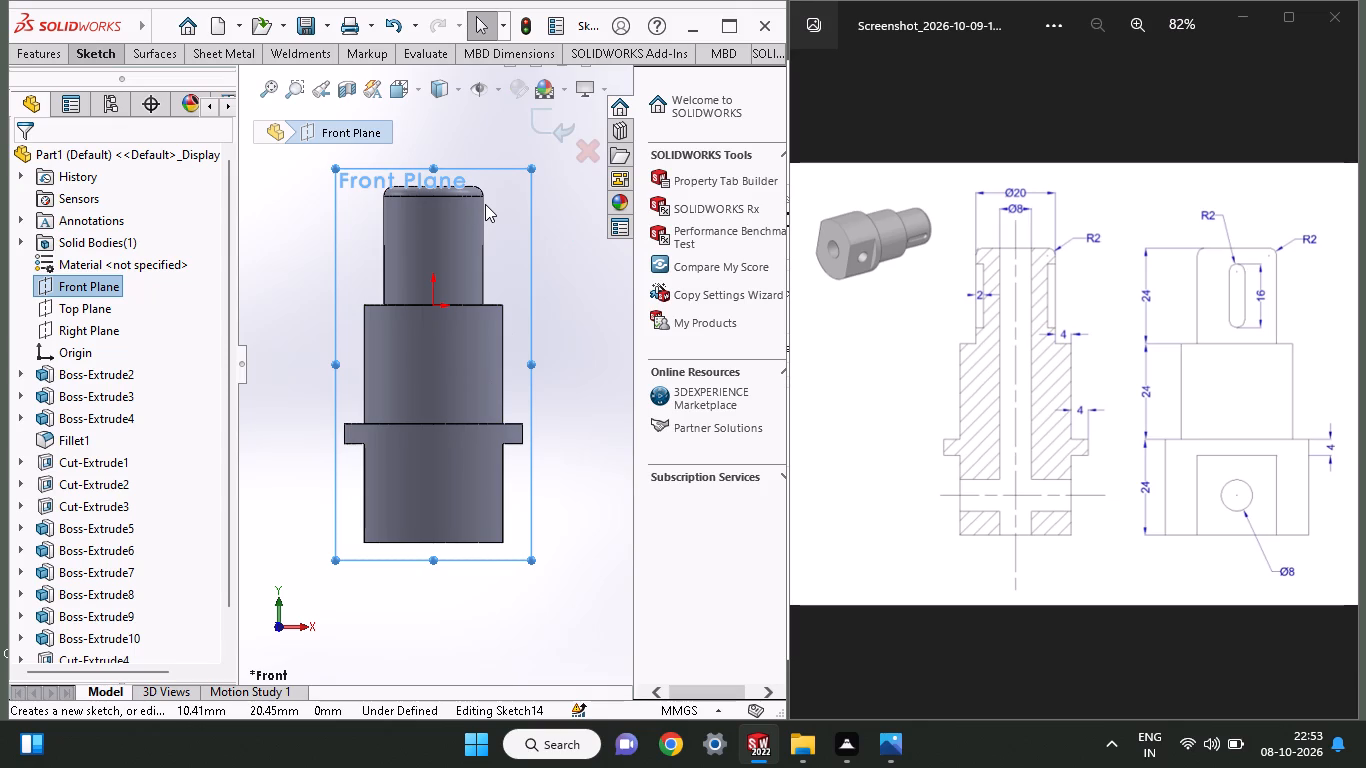
pyautogui.click(83, 44)
pyautogui.click(147, 85)
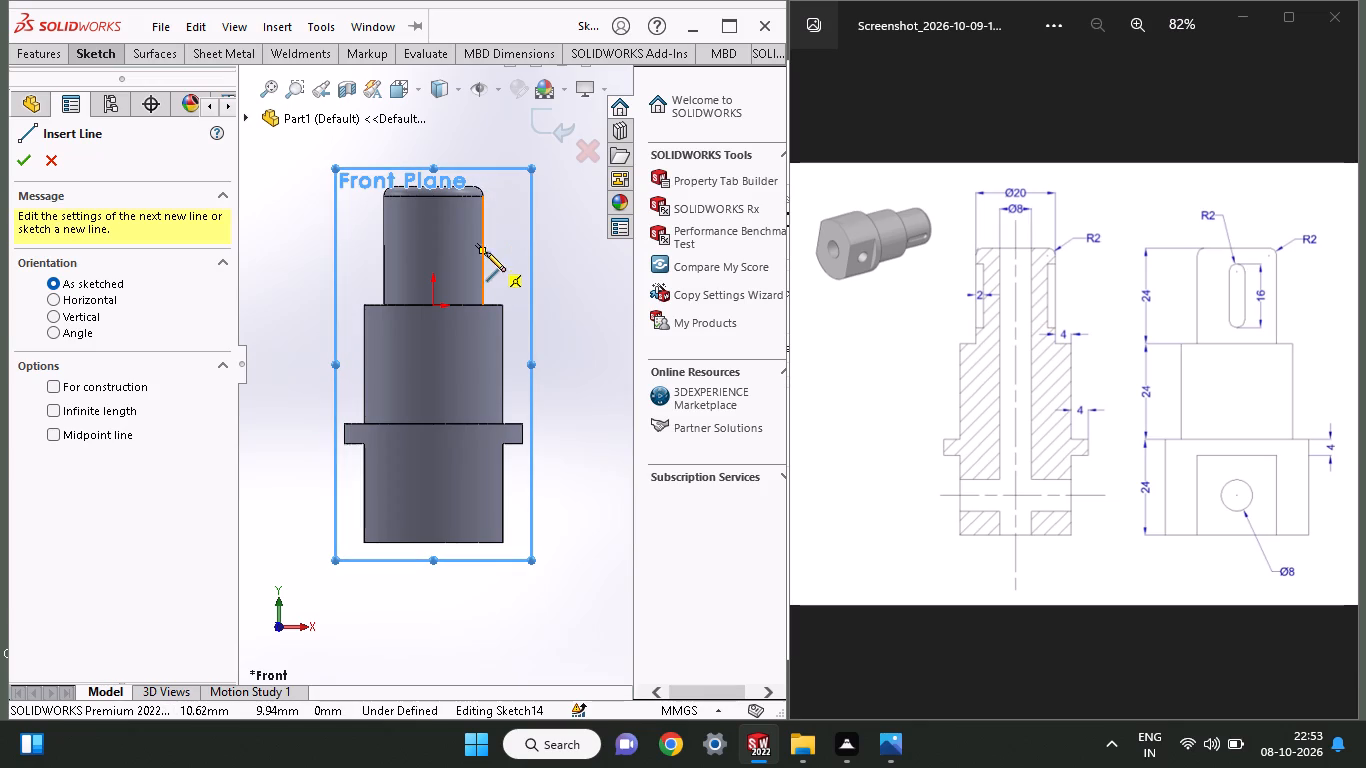
pyautogui.click(482, 197)
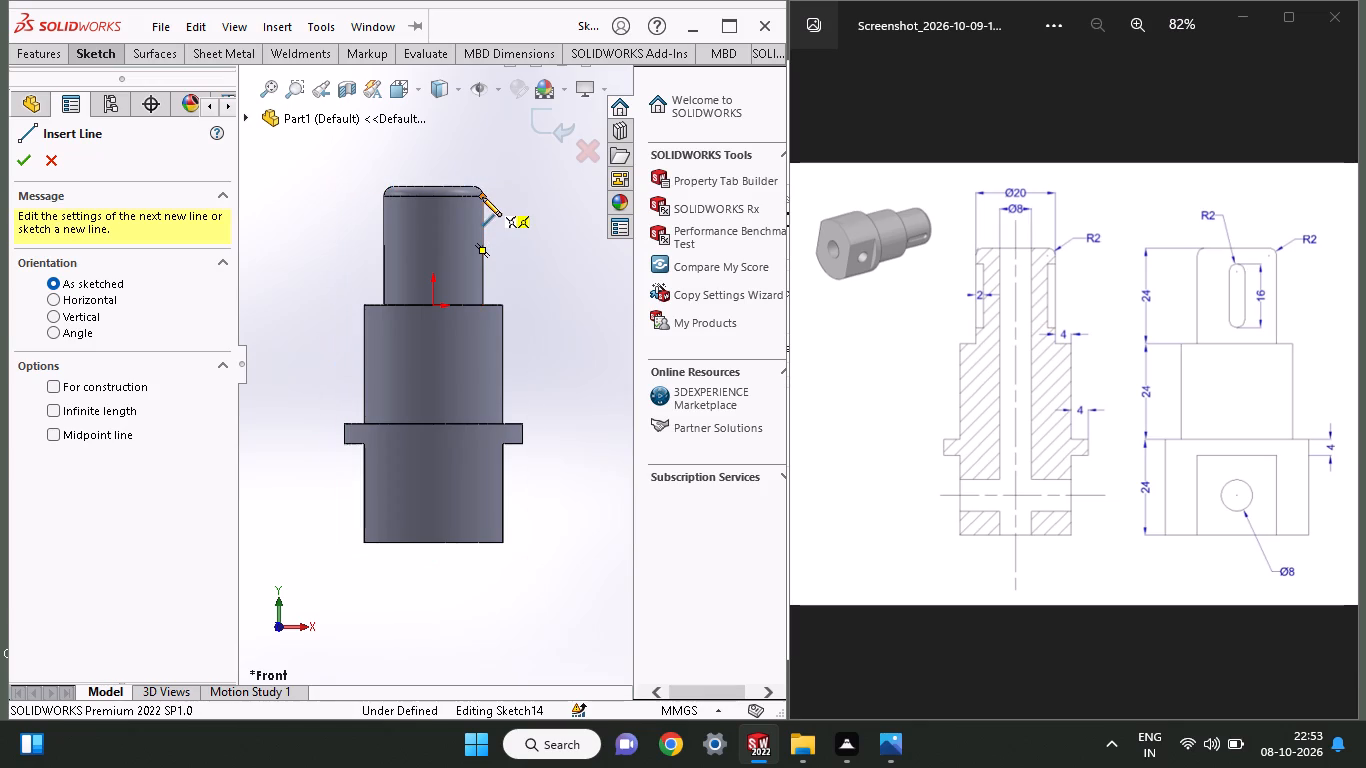
pyautogui.click(482, 222)
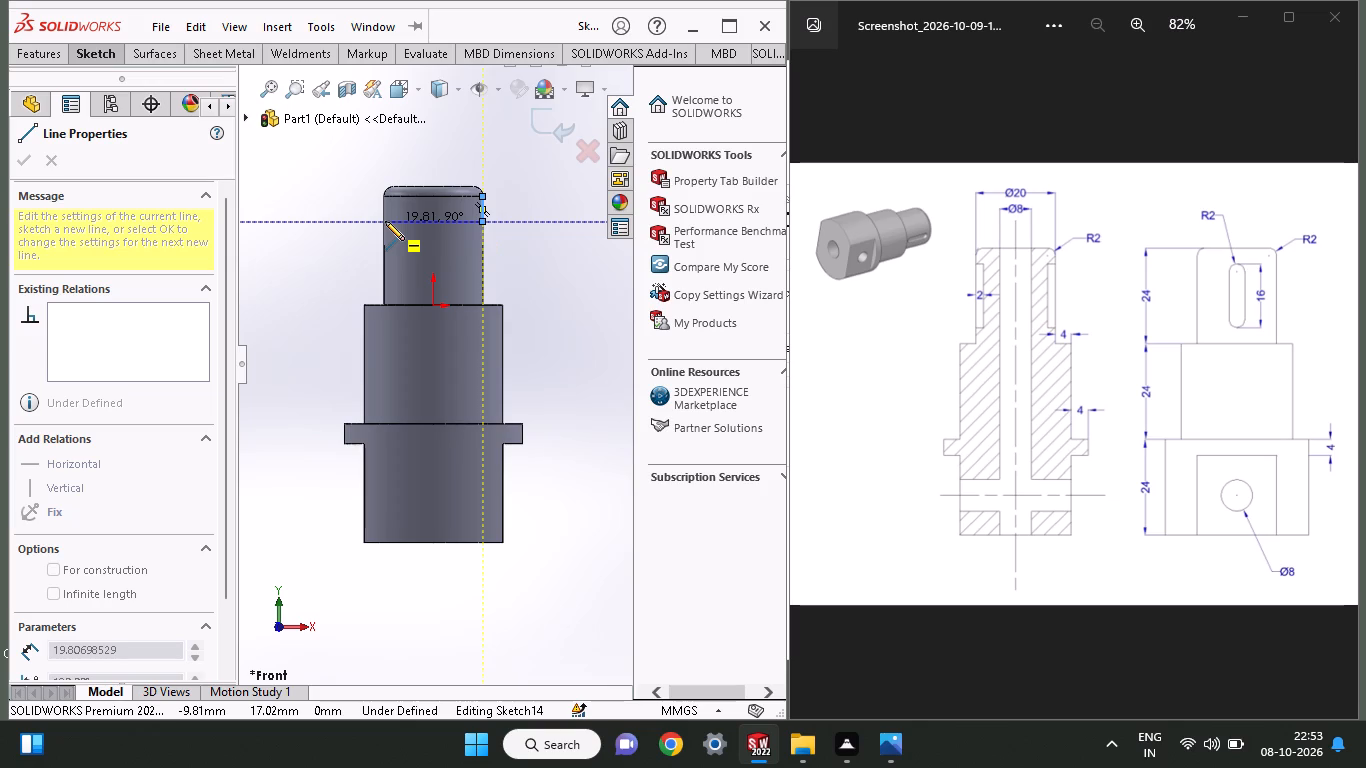
pyautogui.rightClick(511, 218)
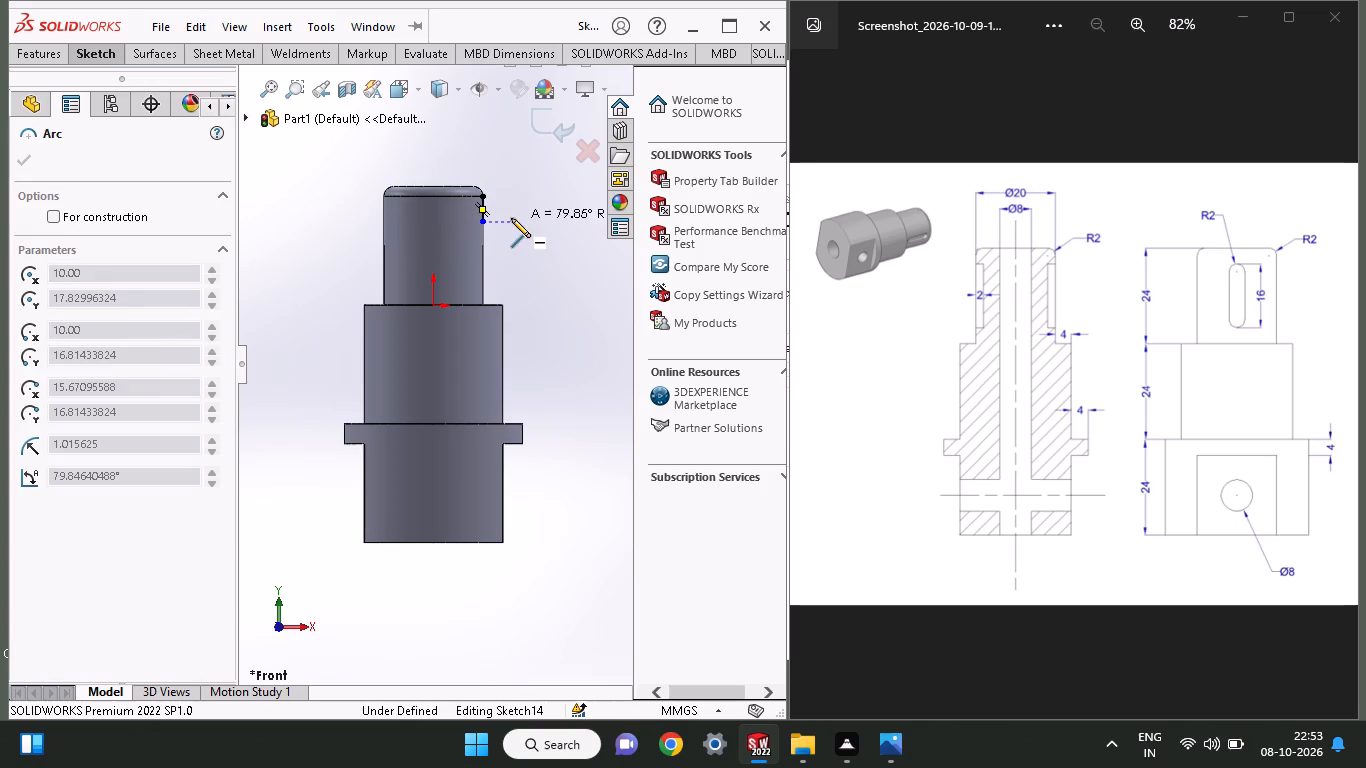
pyautogui.click(527, 236)
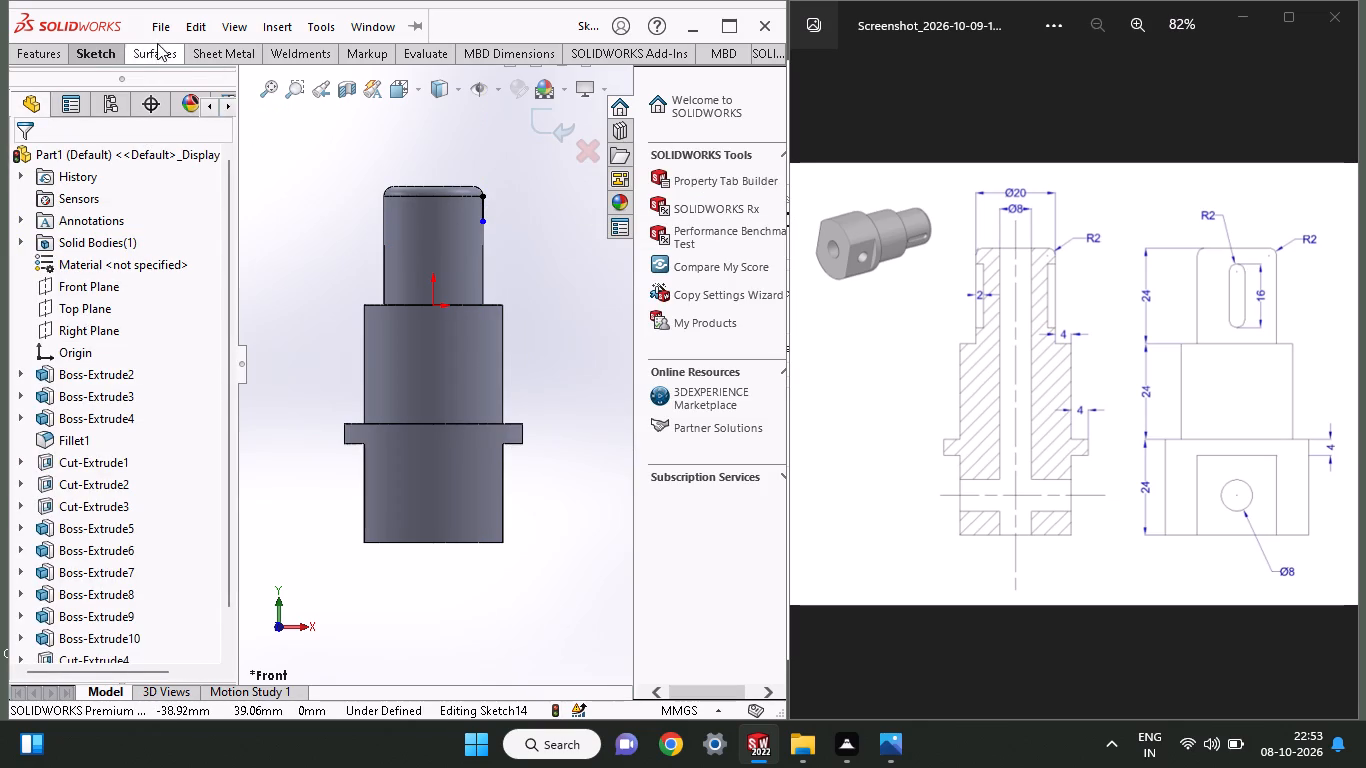
# Sketch a closed rectangle about 3.6 mm wide and 12.3 mm tall inside the 20 mm section's right edge, starting below the short vertical line.
pyautogui.click(89, 53)
pyautogui.click(136, 92)
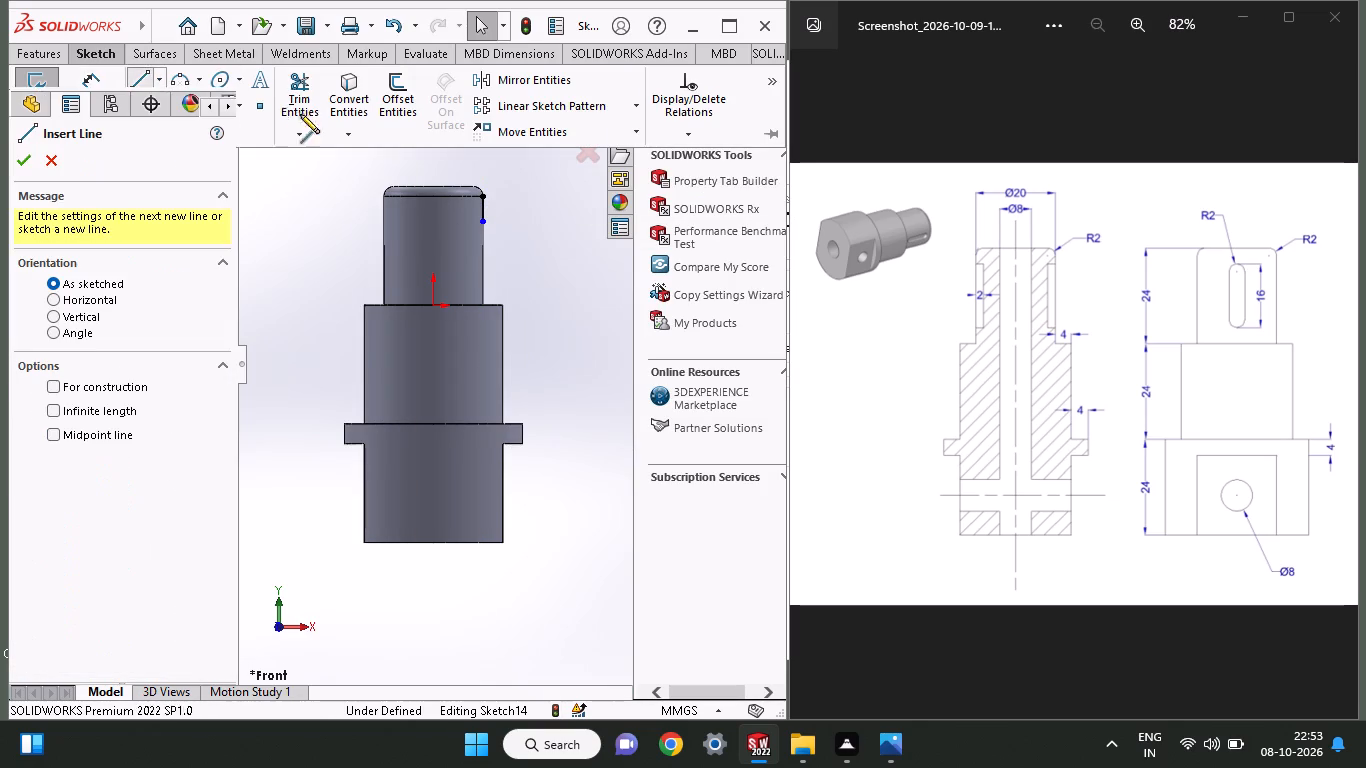
pyautogui.click(485, 225)
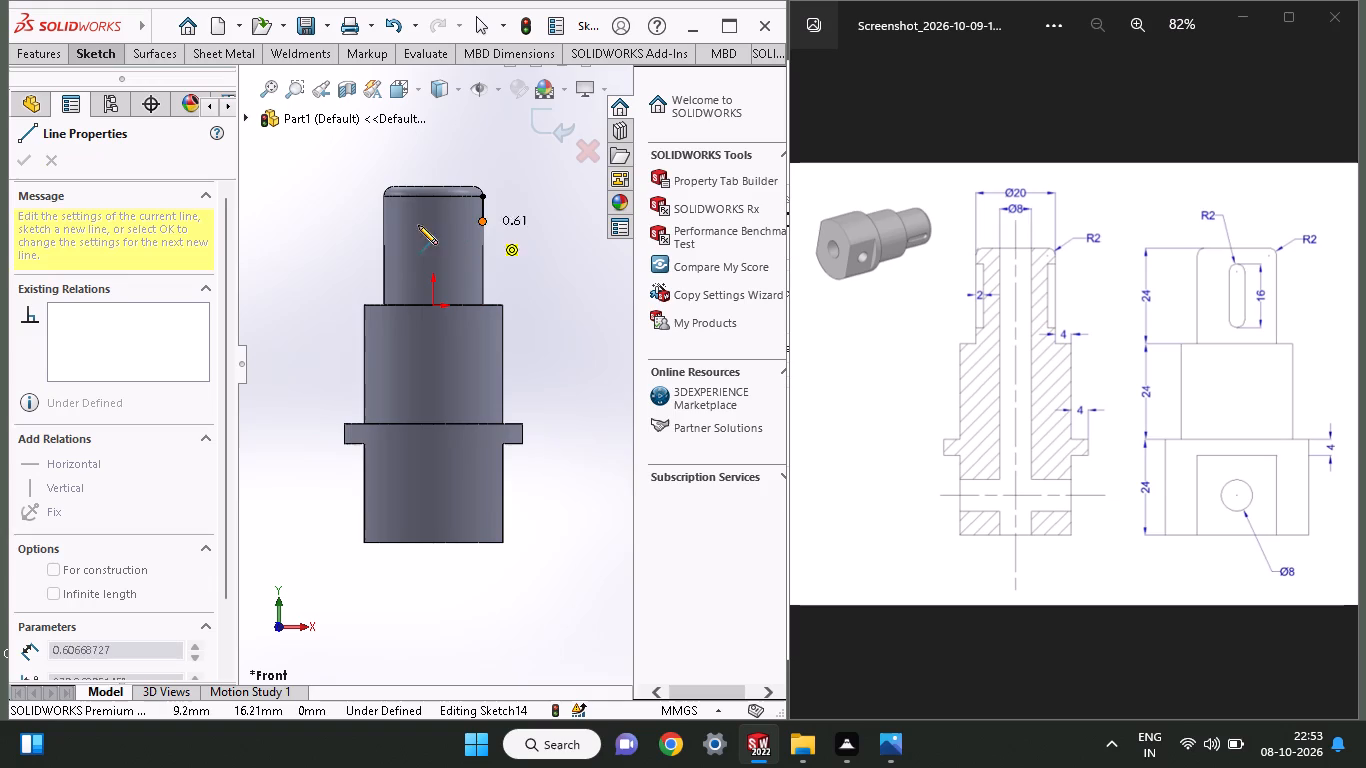
pyautogui.click(465, 222)
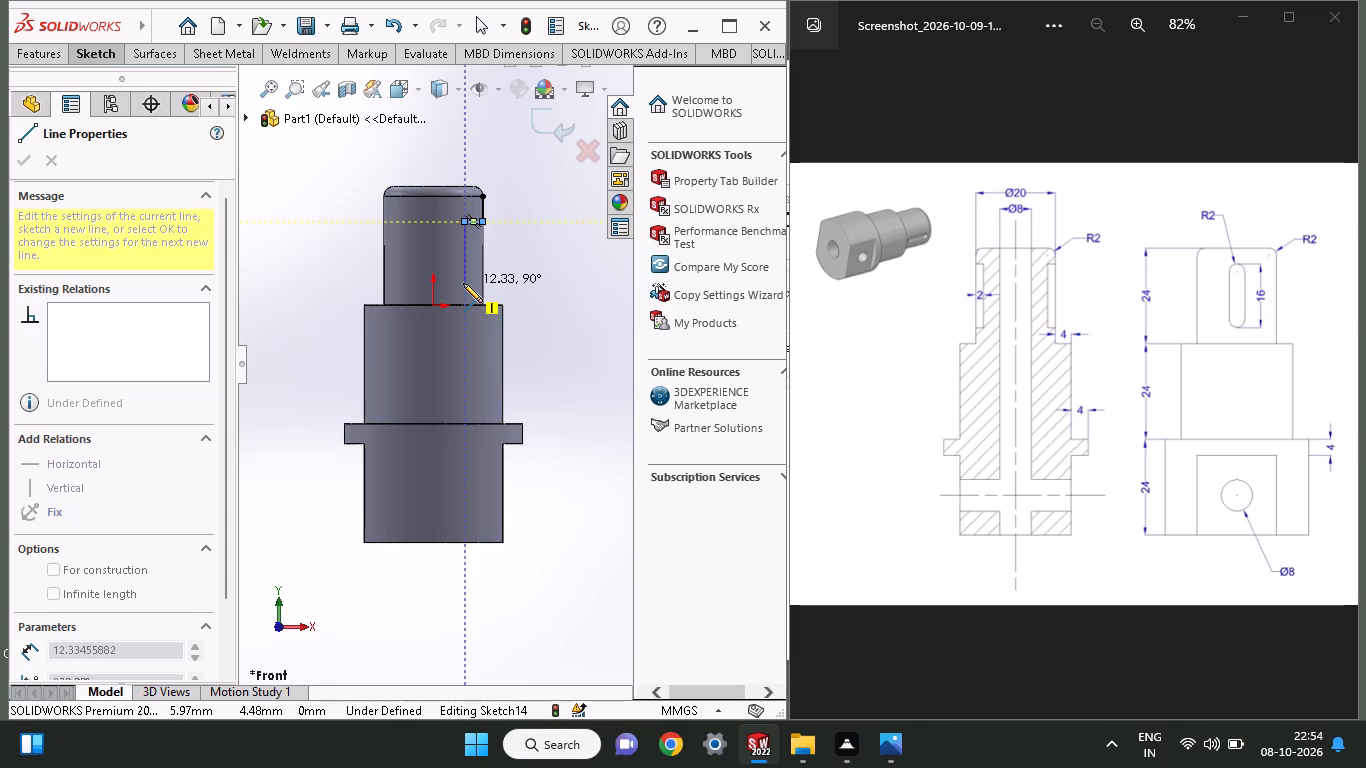
pyautogui.click(463, 283)
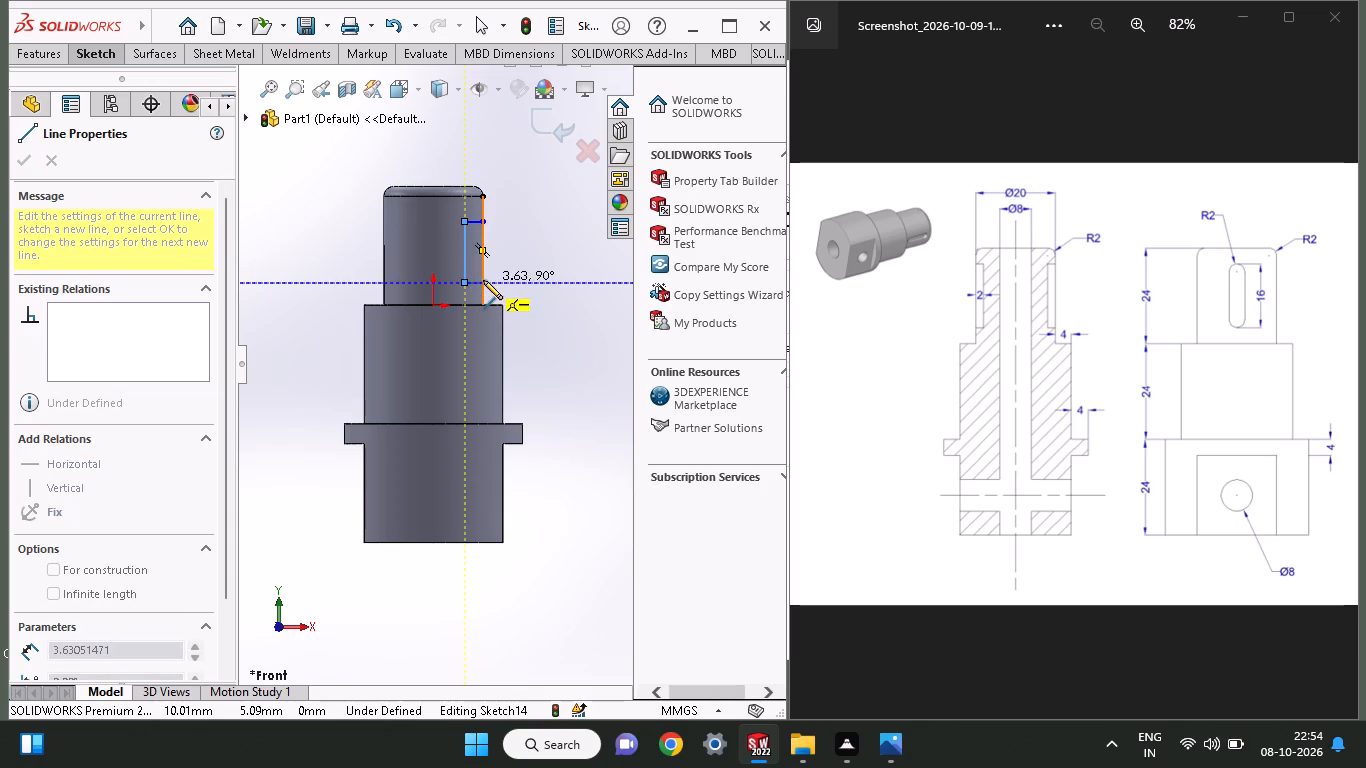
pyautogui.click(483, 280)
pyautogui.rightClick(525, 236)
pyautogui.click(533, 238)
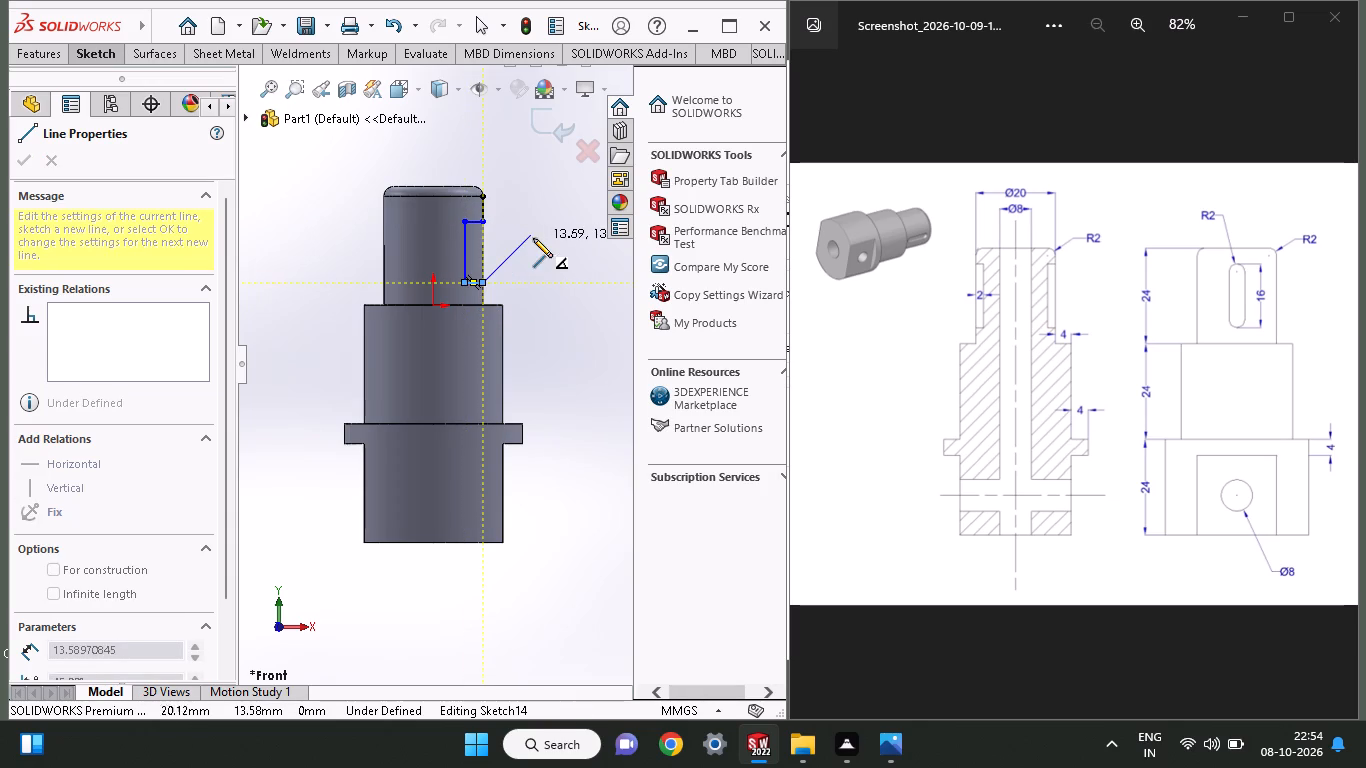
pyautogui.click(487, 220)
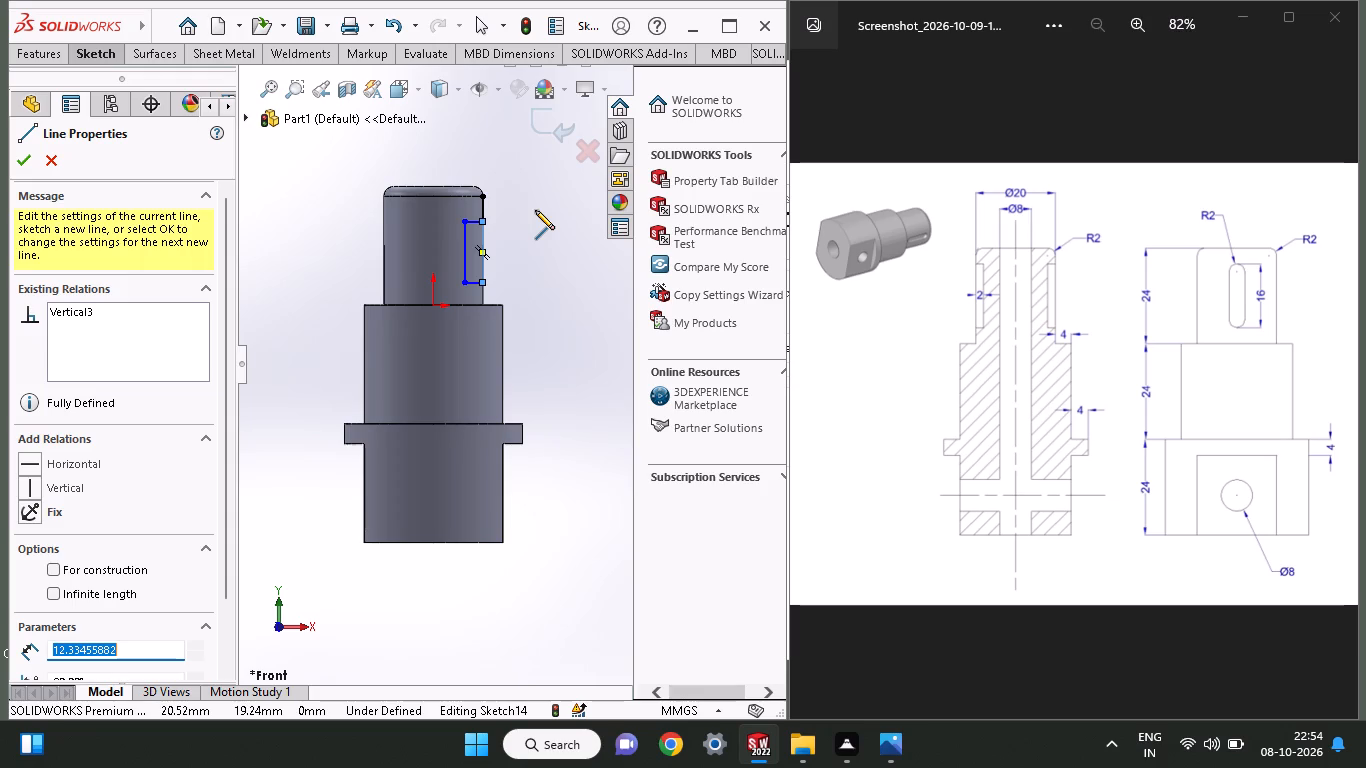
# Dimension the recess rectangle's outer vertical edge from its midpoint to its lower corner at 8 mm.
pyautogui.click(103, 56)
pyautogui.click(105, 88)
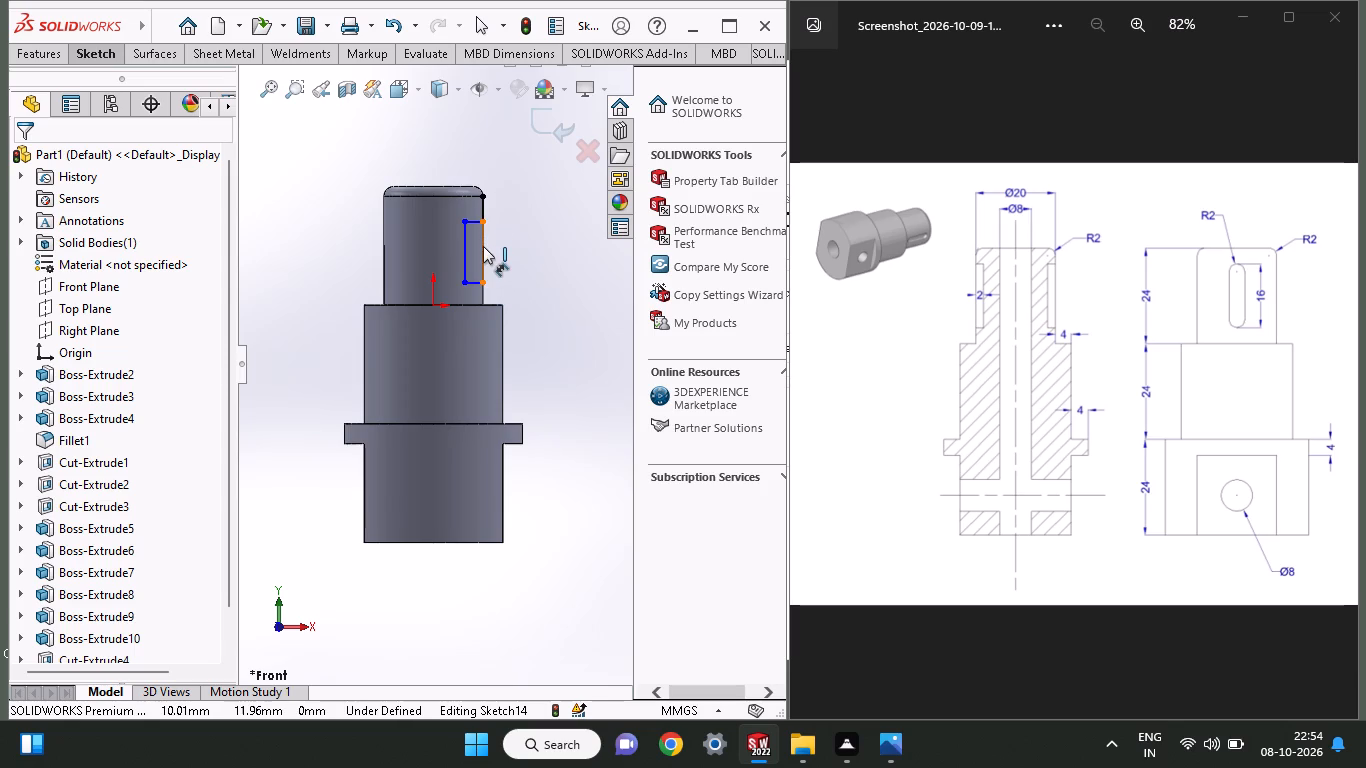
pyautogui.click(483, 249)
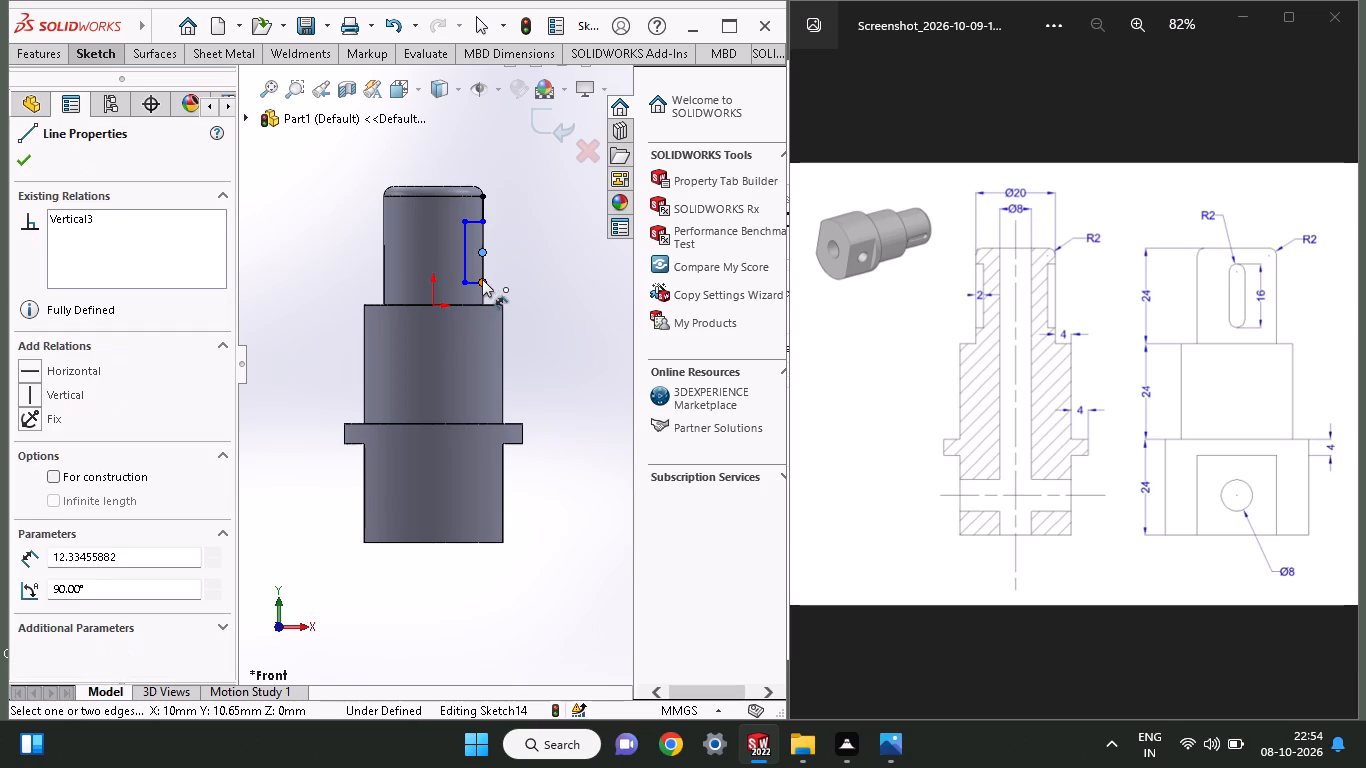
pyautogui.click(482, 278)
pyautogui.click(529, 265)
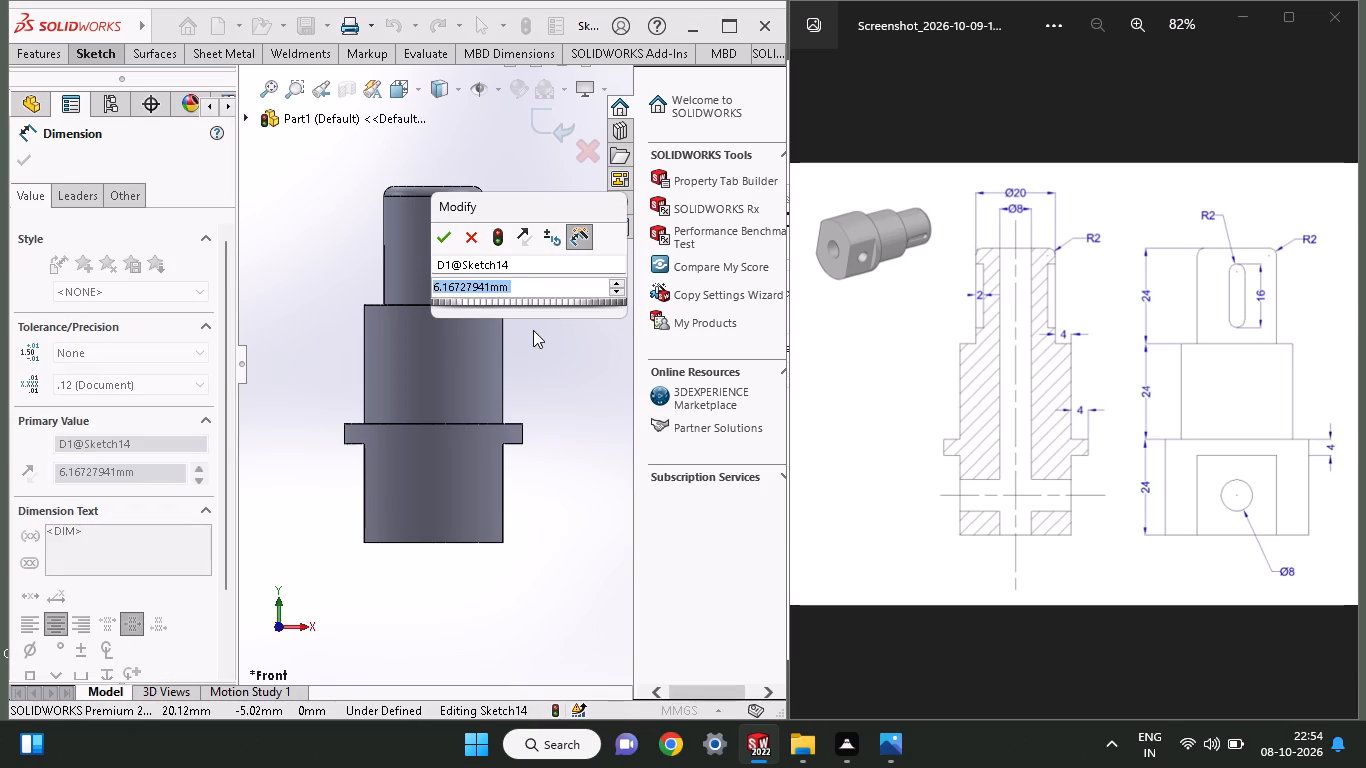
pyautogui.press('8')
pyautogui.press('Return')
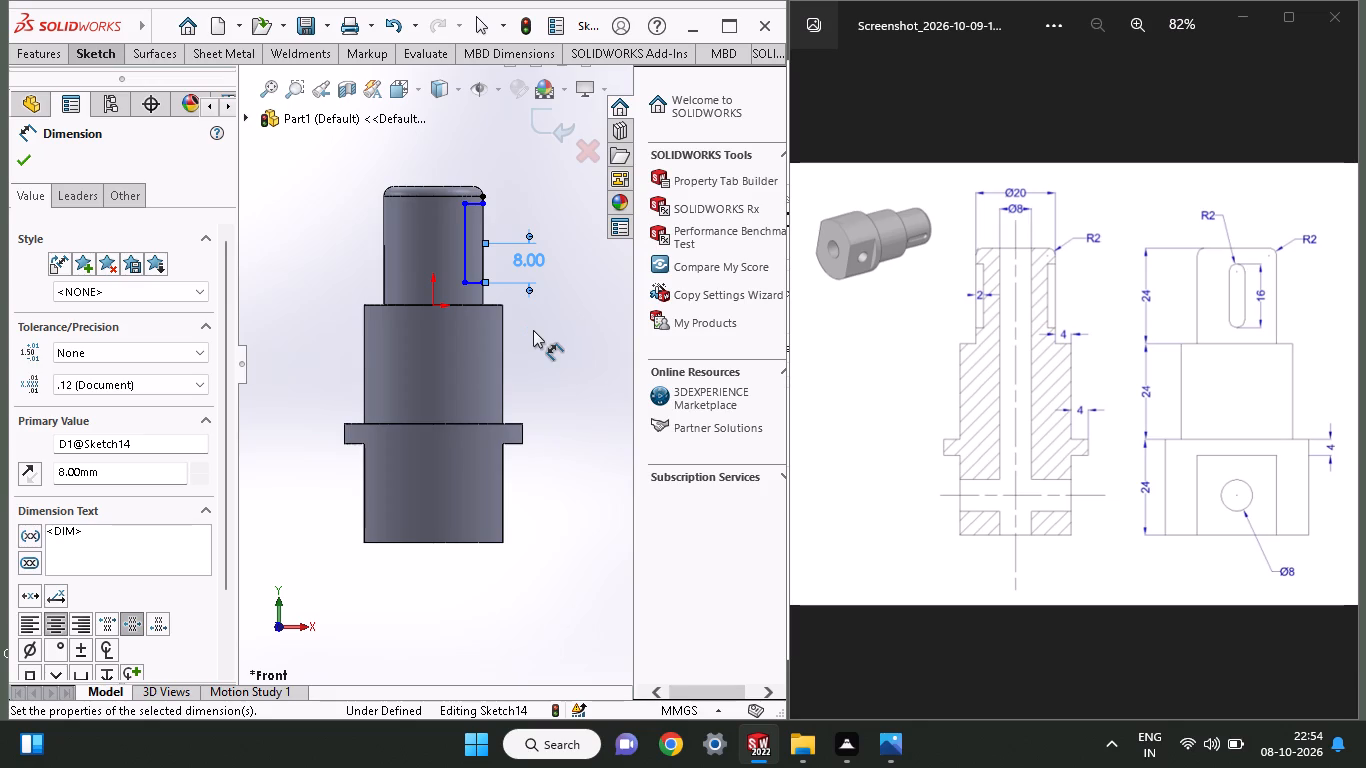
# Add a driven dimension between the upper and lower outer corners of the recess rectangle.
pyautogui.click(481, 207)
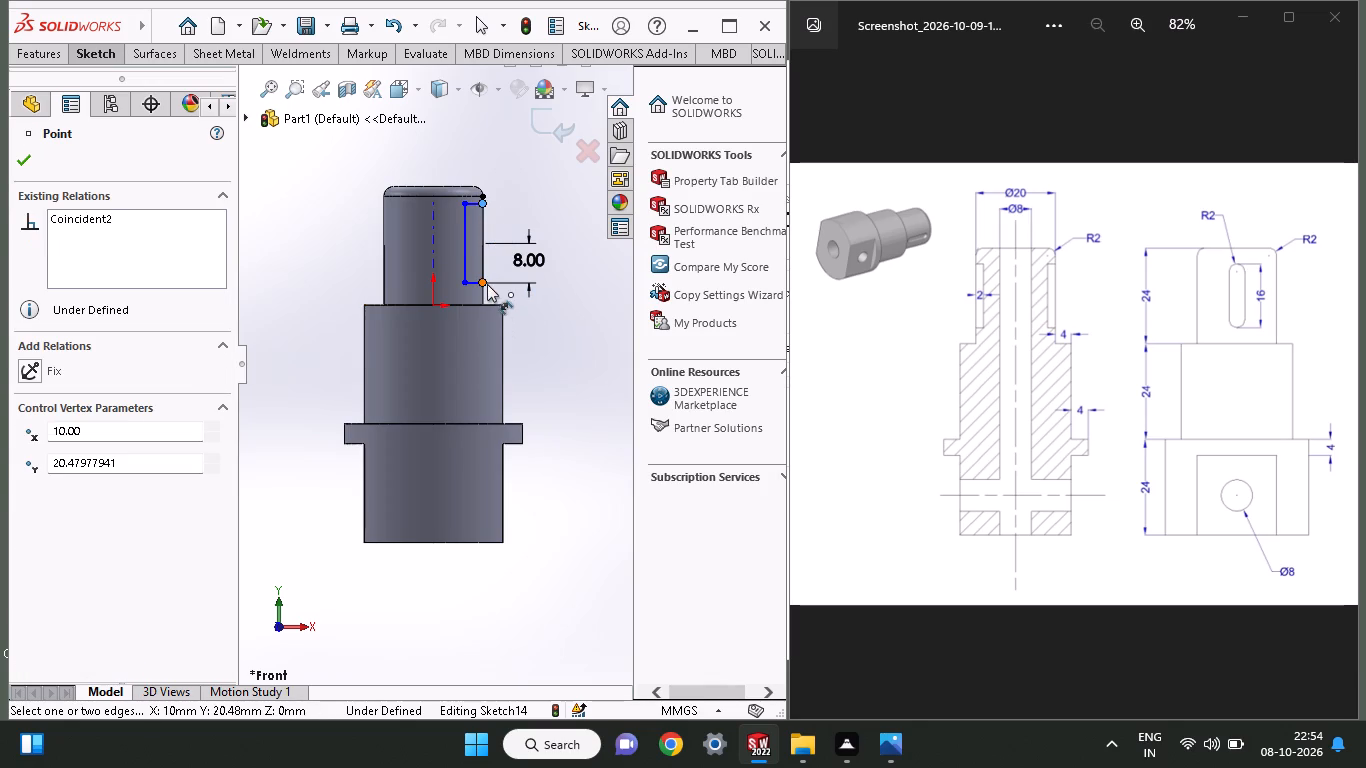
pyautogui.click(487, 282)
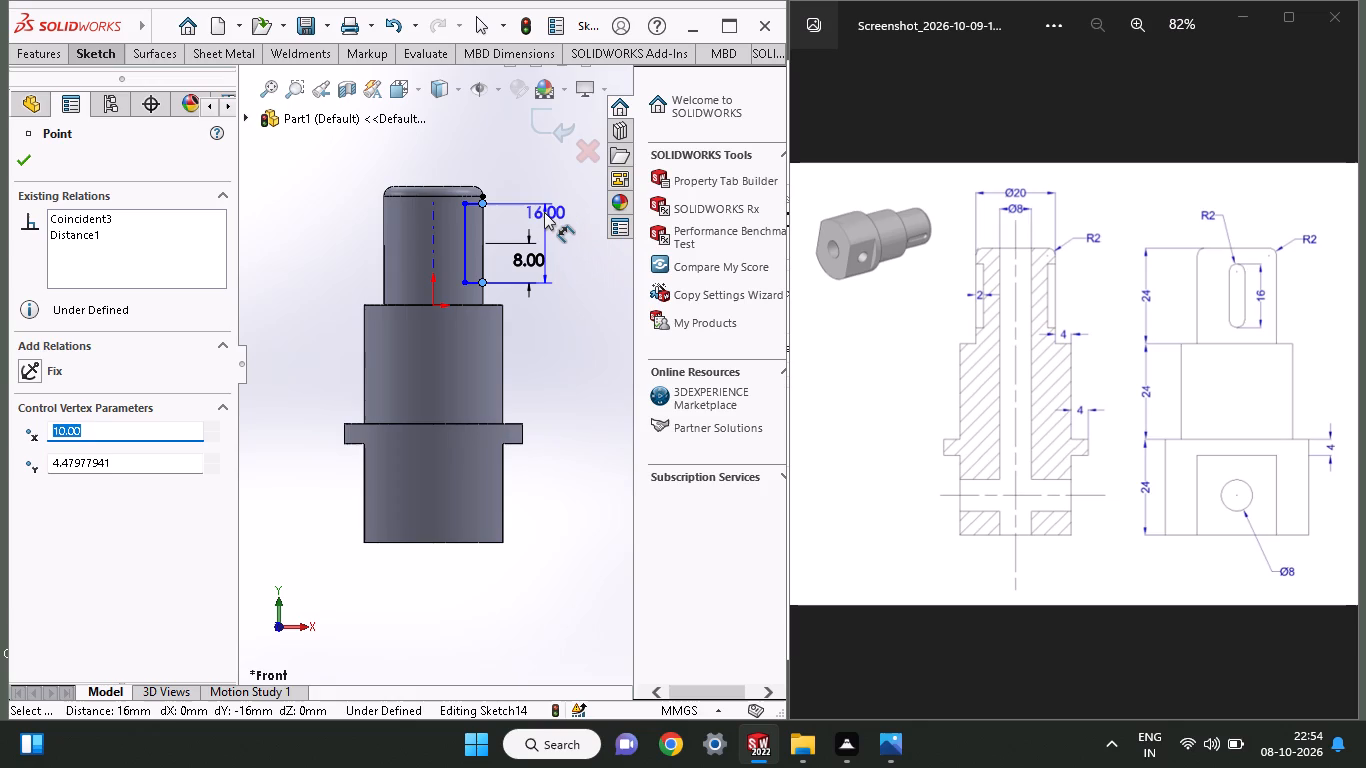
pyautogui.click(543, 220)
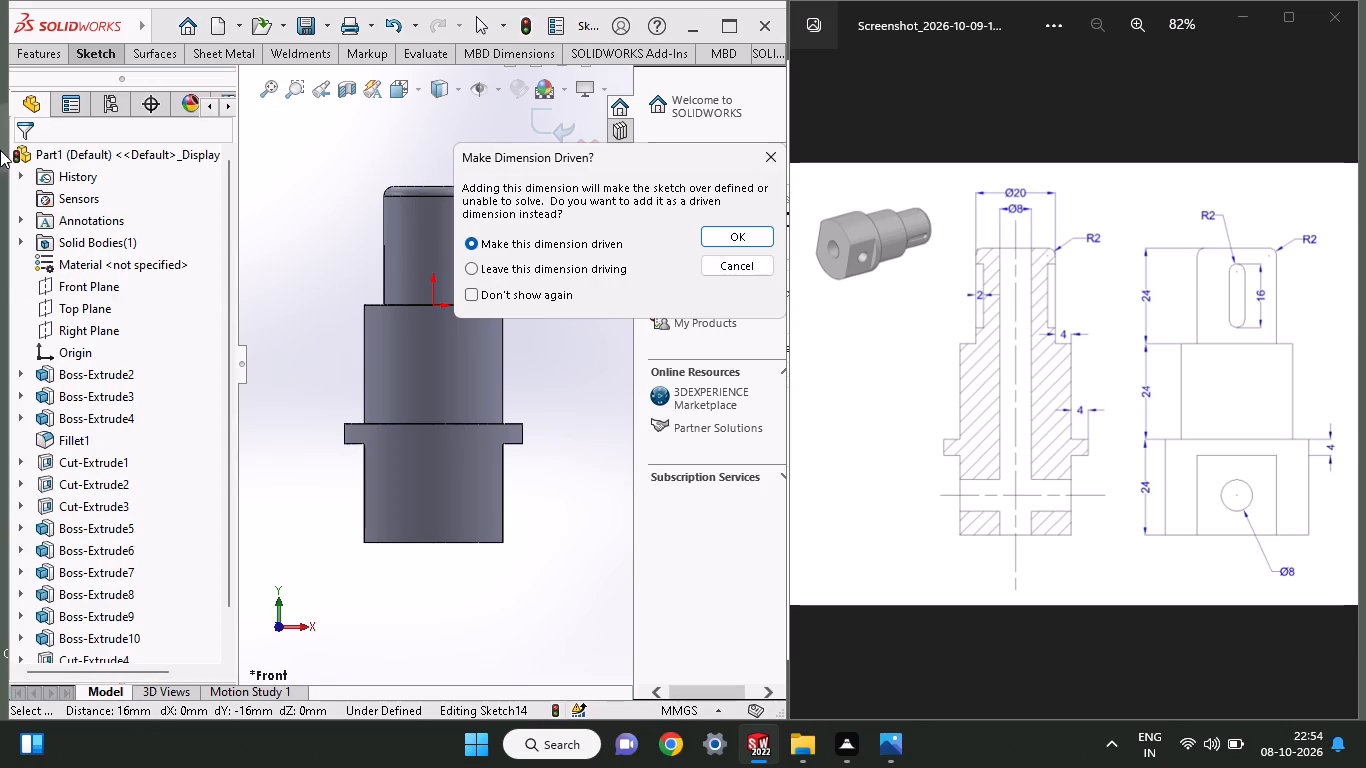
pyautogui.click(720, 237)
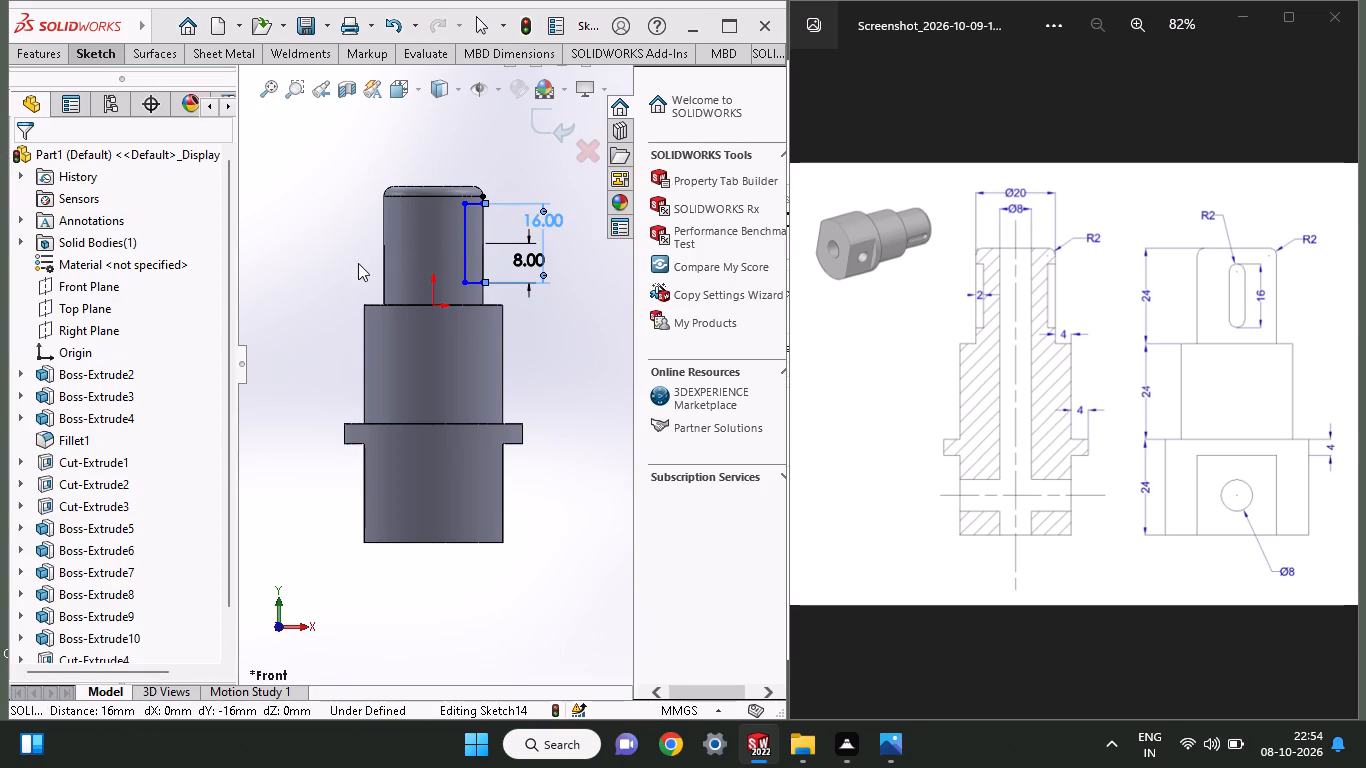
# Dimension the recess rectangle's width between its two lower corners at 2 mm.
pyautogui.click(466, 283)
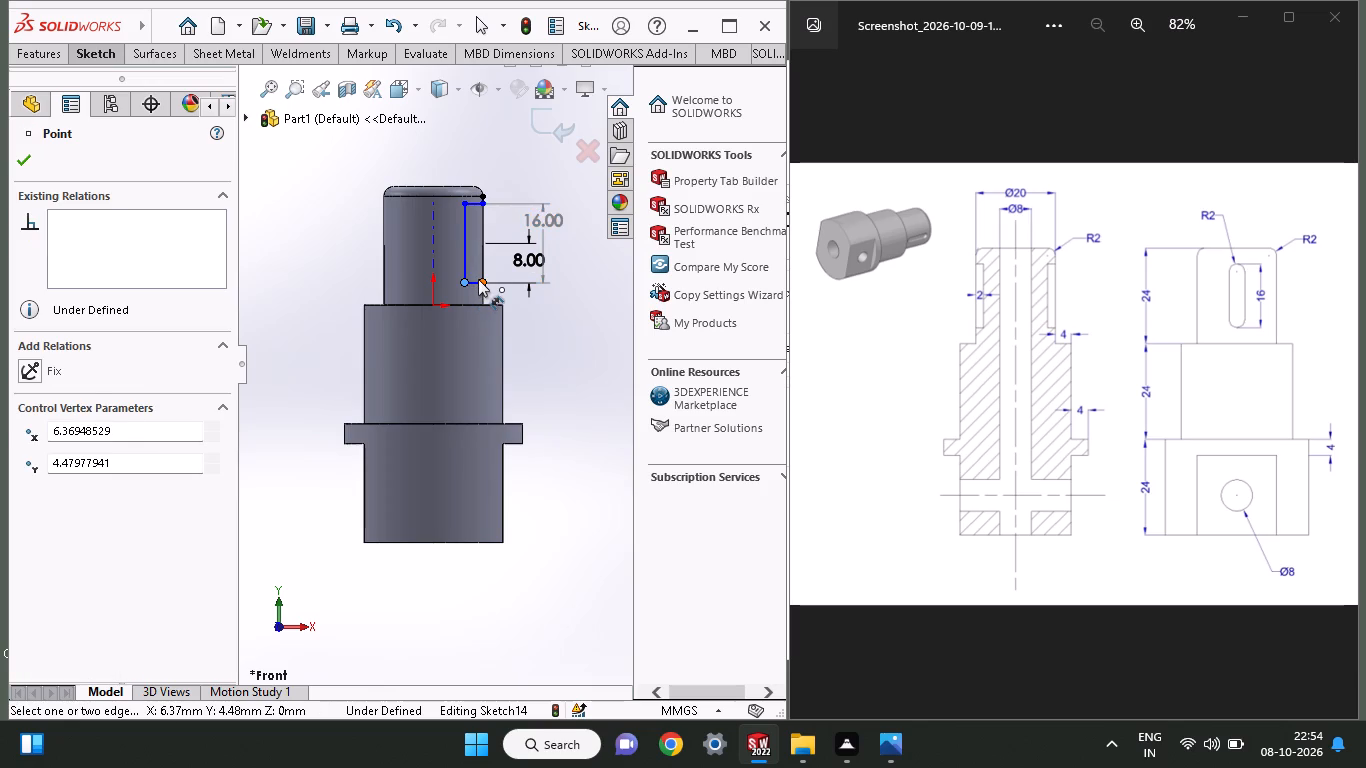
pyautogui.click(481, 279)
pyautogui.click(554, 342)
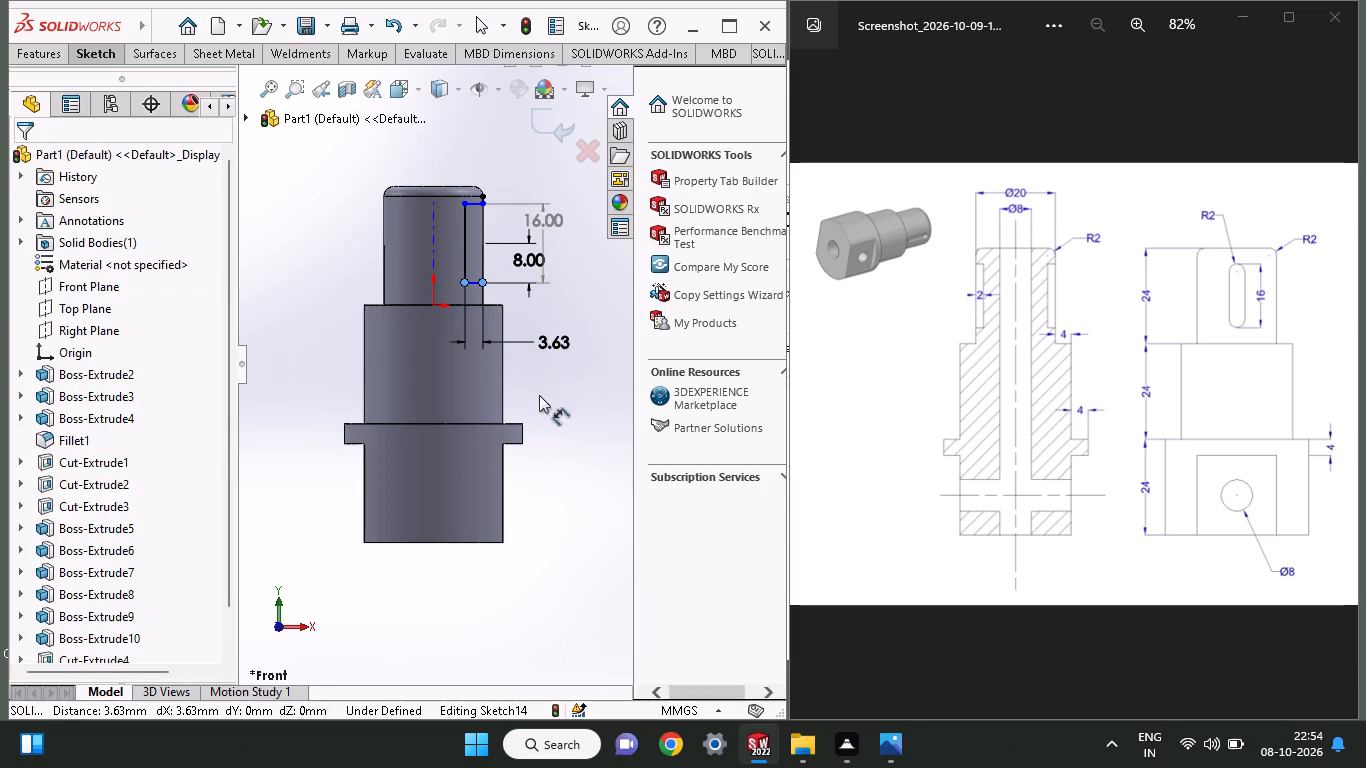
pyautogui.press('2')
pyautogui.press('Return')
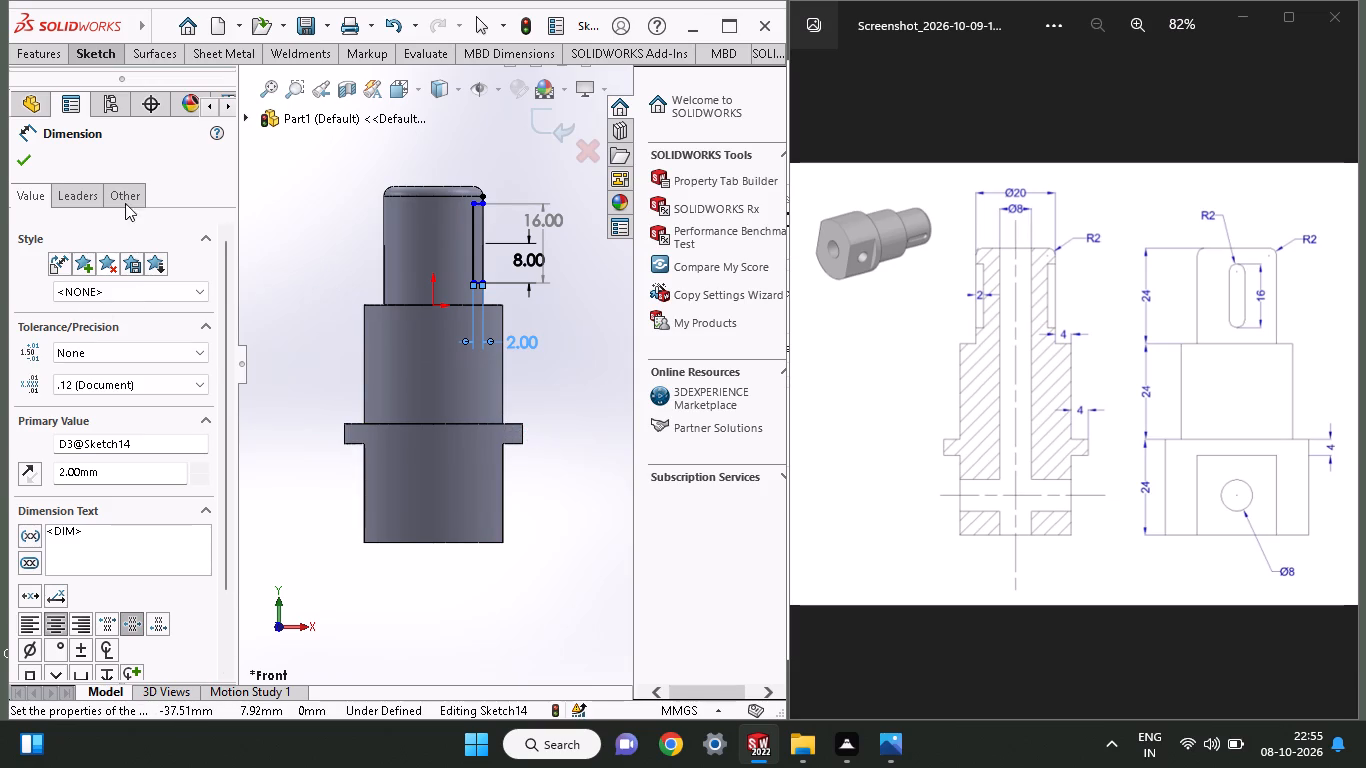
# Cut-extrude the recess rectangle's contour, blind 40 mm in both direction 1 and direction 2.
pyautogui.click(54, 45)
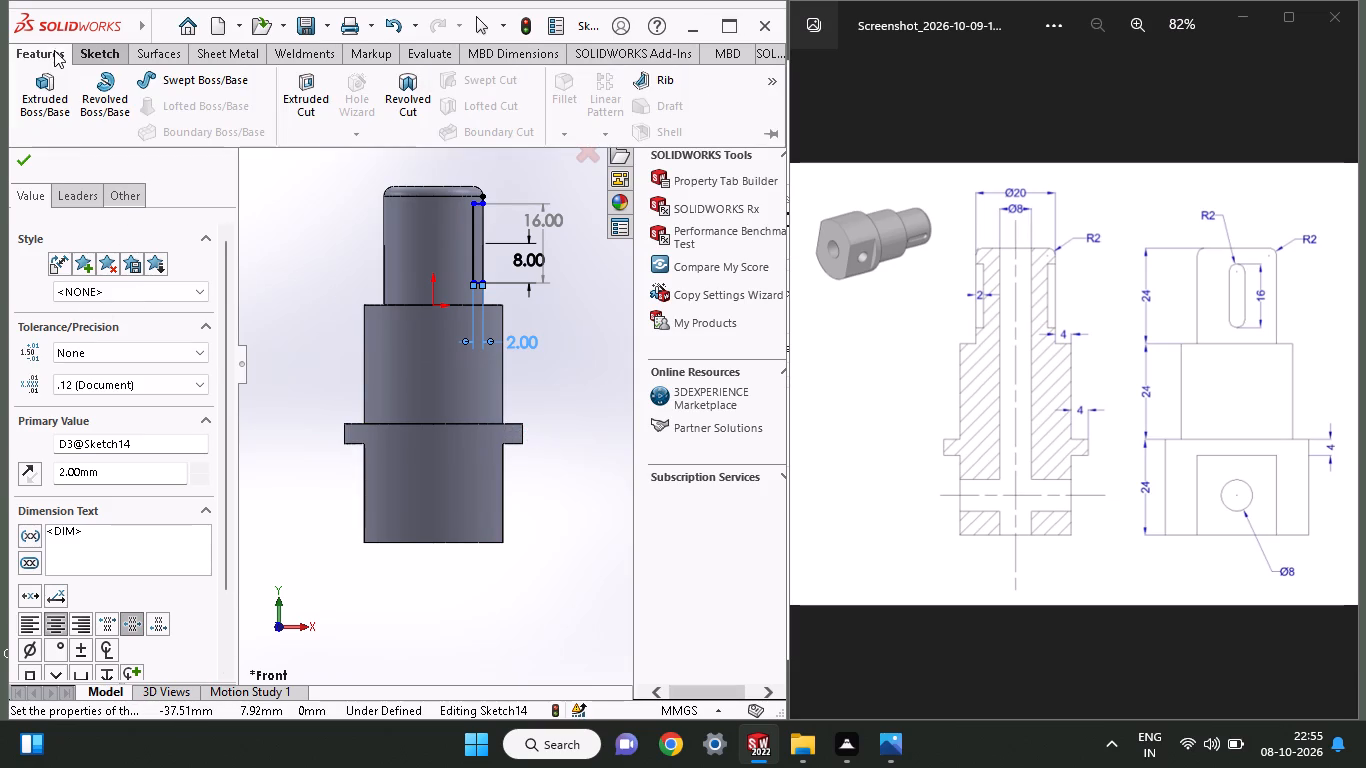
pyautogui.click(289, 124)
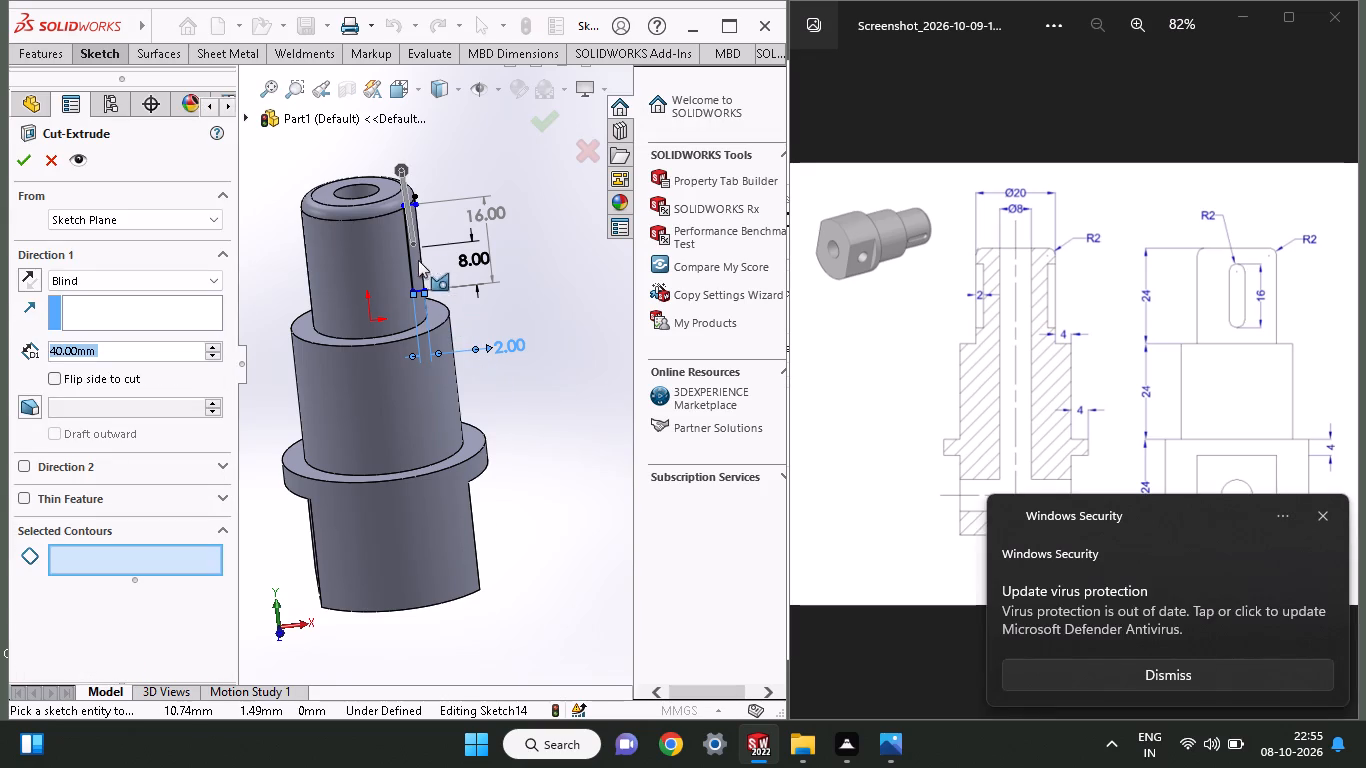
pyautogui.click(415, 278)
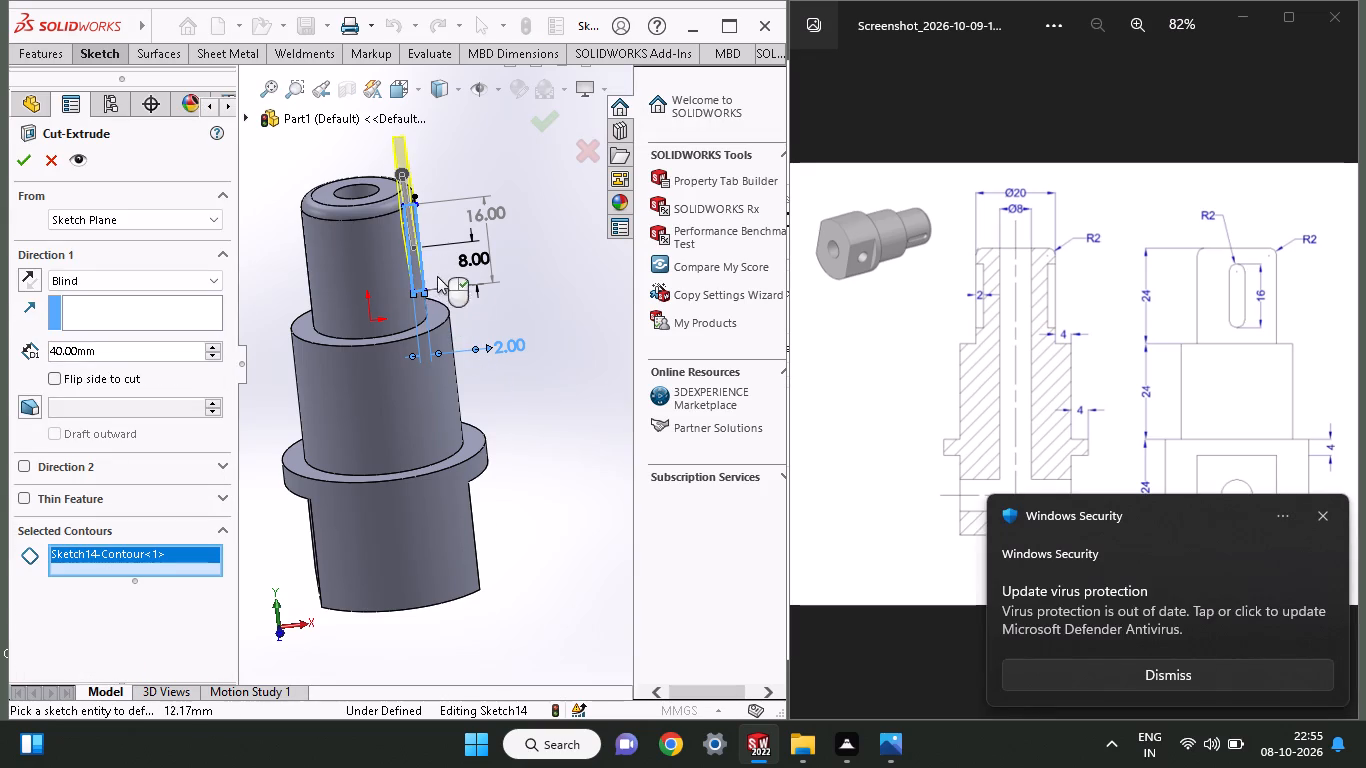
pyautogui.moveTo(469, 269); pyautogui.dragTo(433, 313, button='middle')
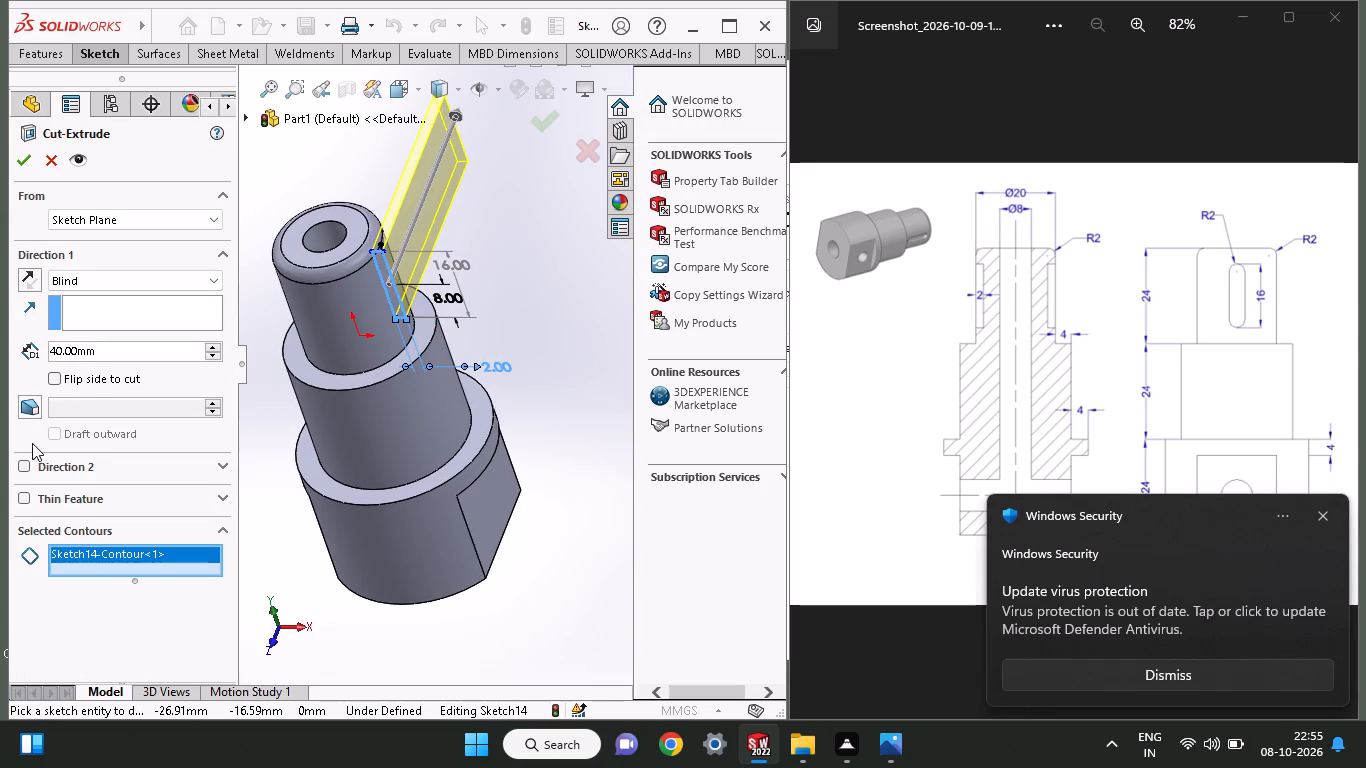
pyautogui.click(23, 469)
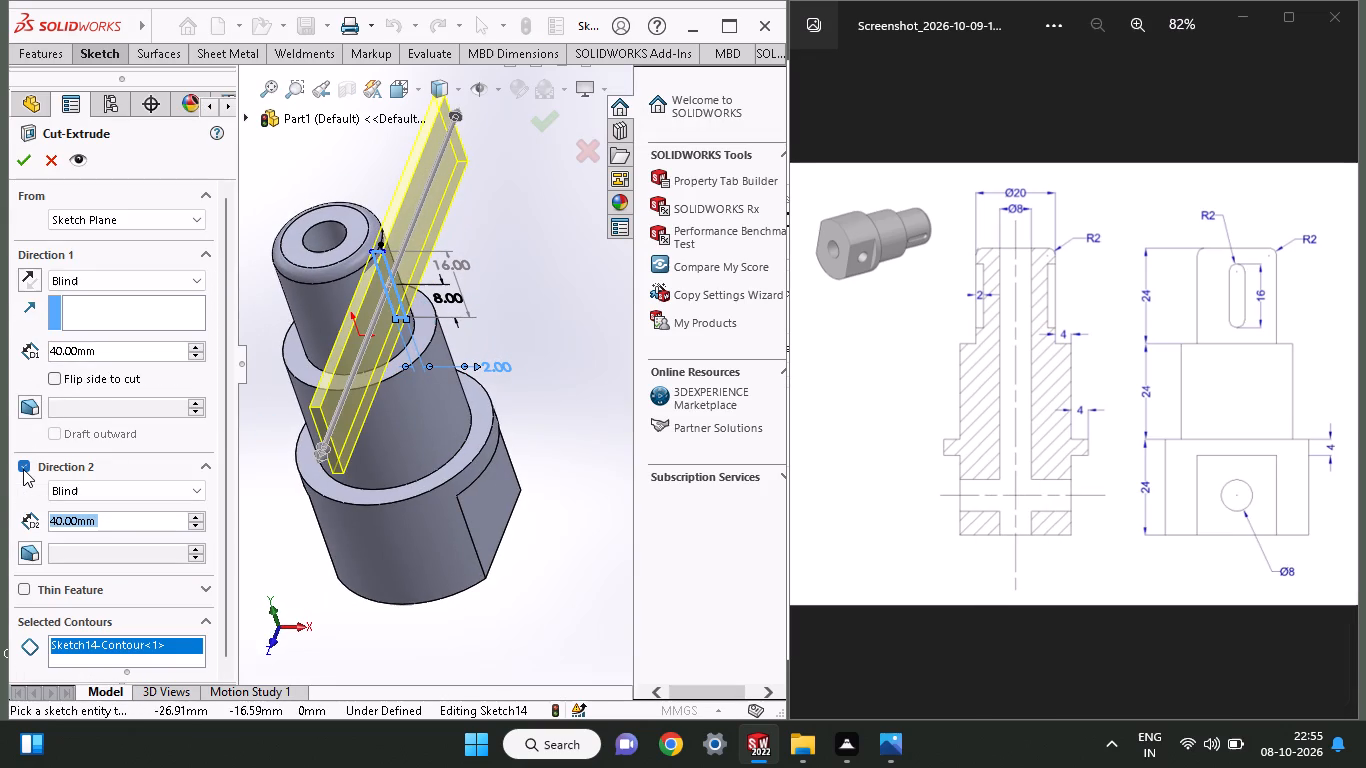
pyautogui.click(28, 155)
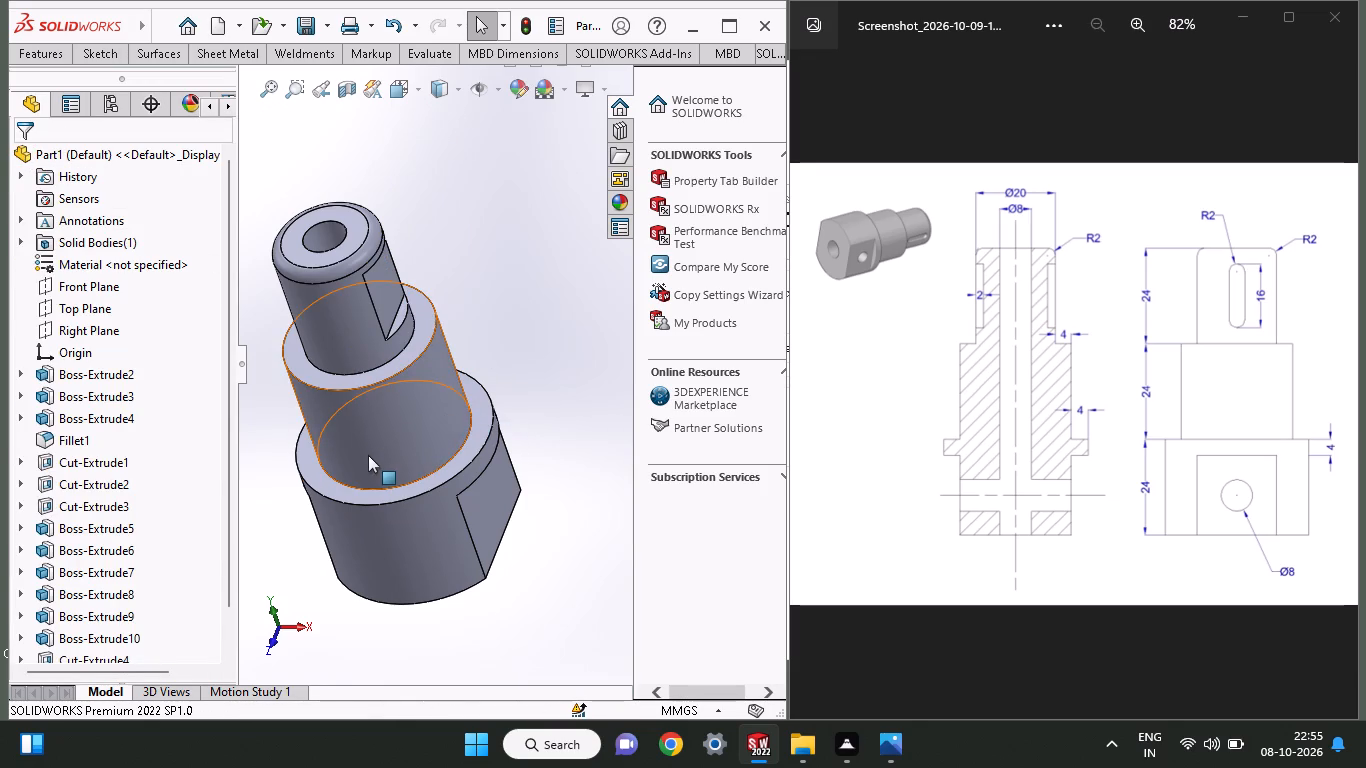
# Examine the recess cut on the 20 mm section and the lower flats from several angles against the reference drawing.
pyautogui.moveTo(368, 455); pyautogui.dragTo(442, 450, button='middle')
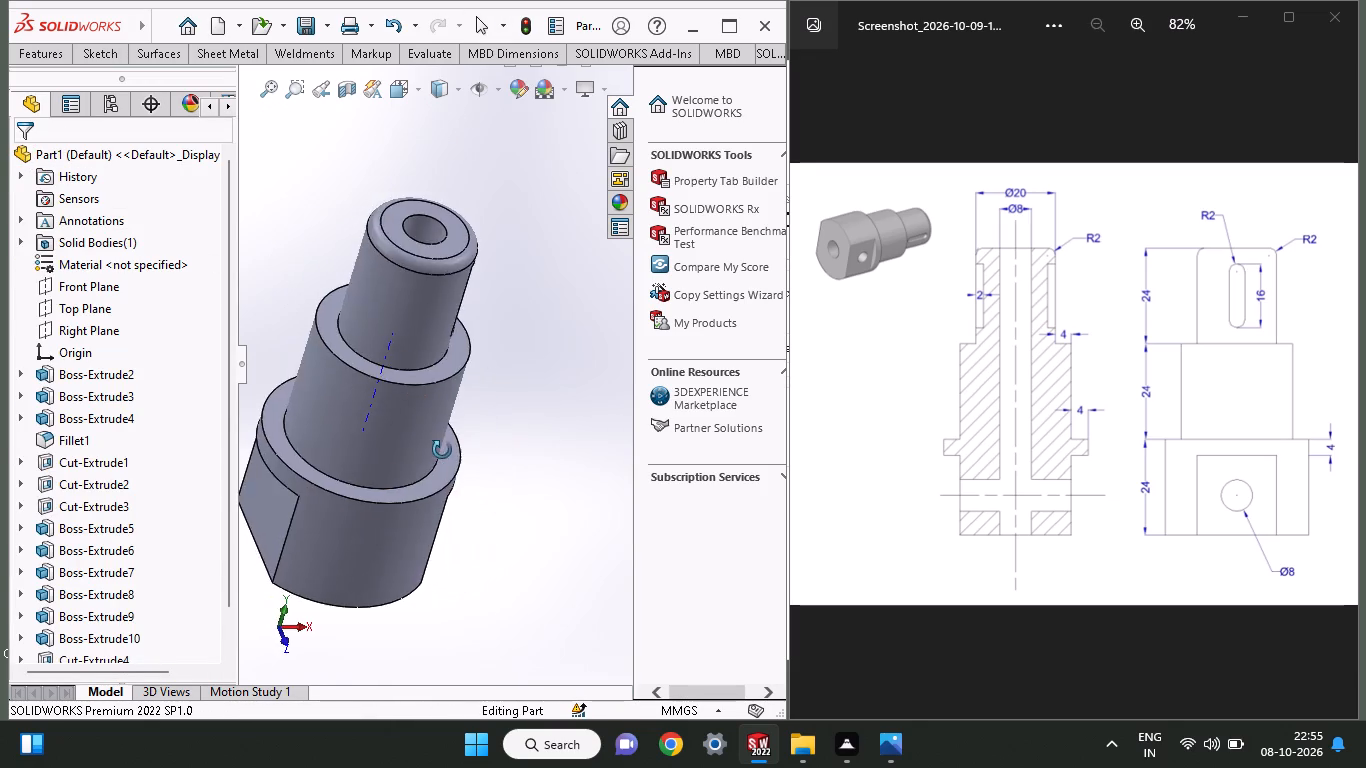
pyautogui.moveTo(442, 450); pyautogui.dragTo(463, 392, button='middle')
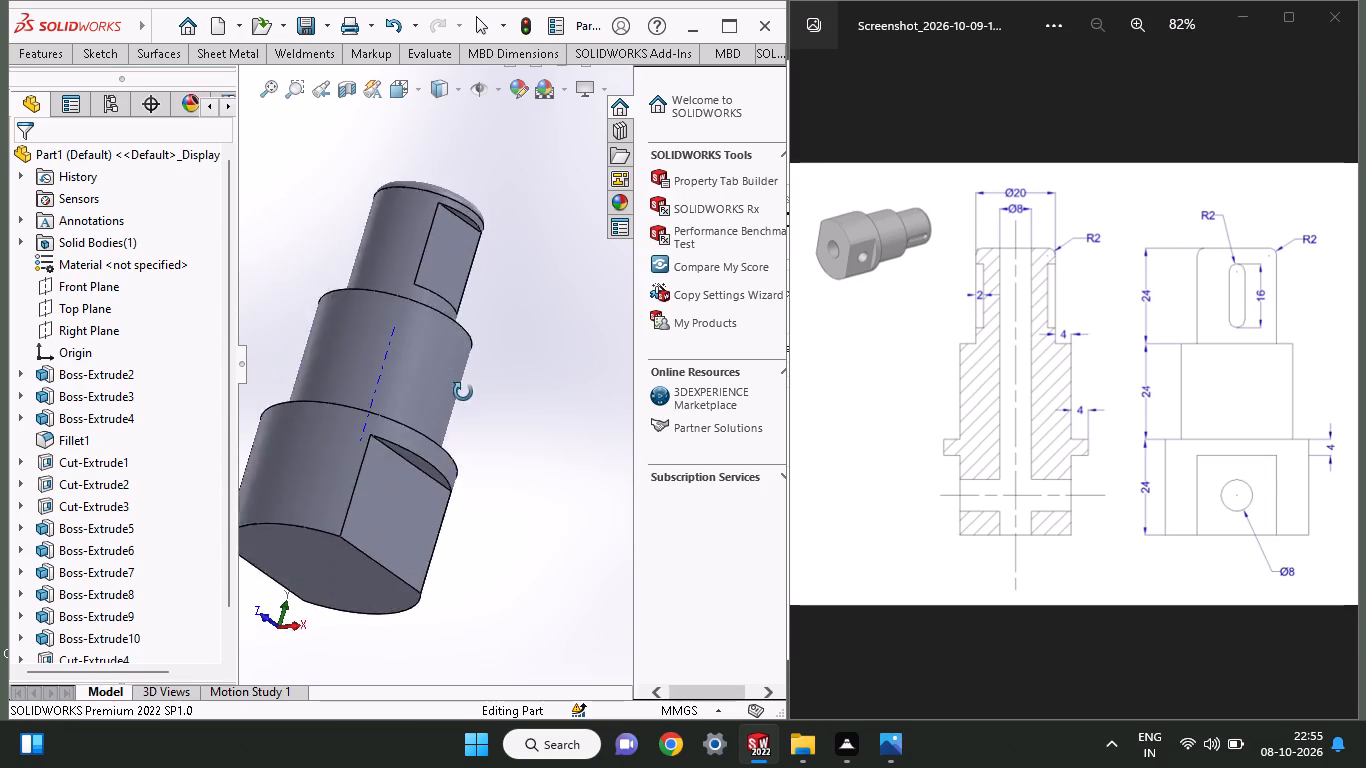
pyautogui.moveTo(463, 392); pyautogui.dragTo(516, 463, button='middle')
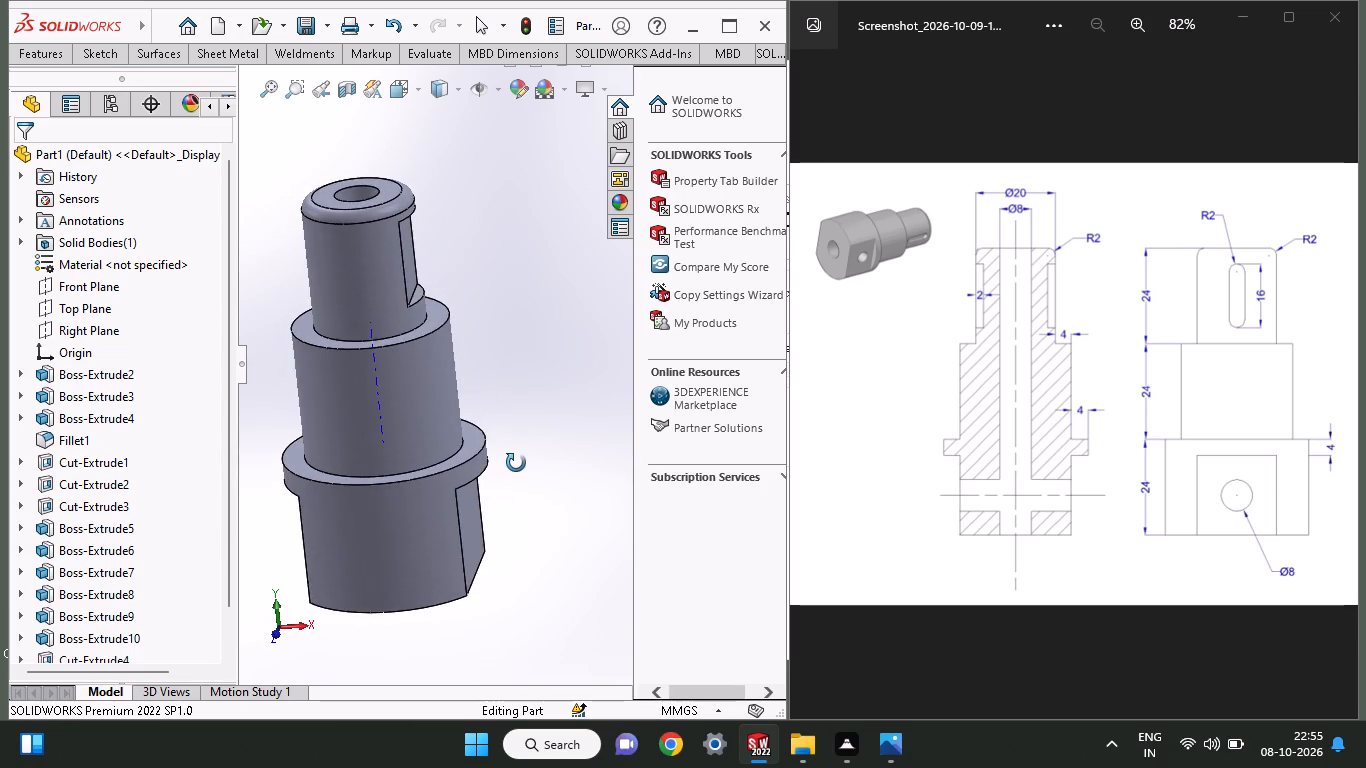
pyautogui.moveTo(516, 463); pyautogui.dragTo(530, 460, button='middle')
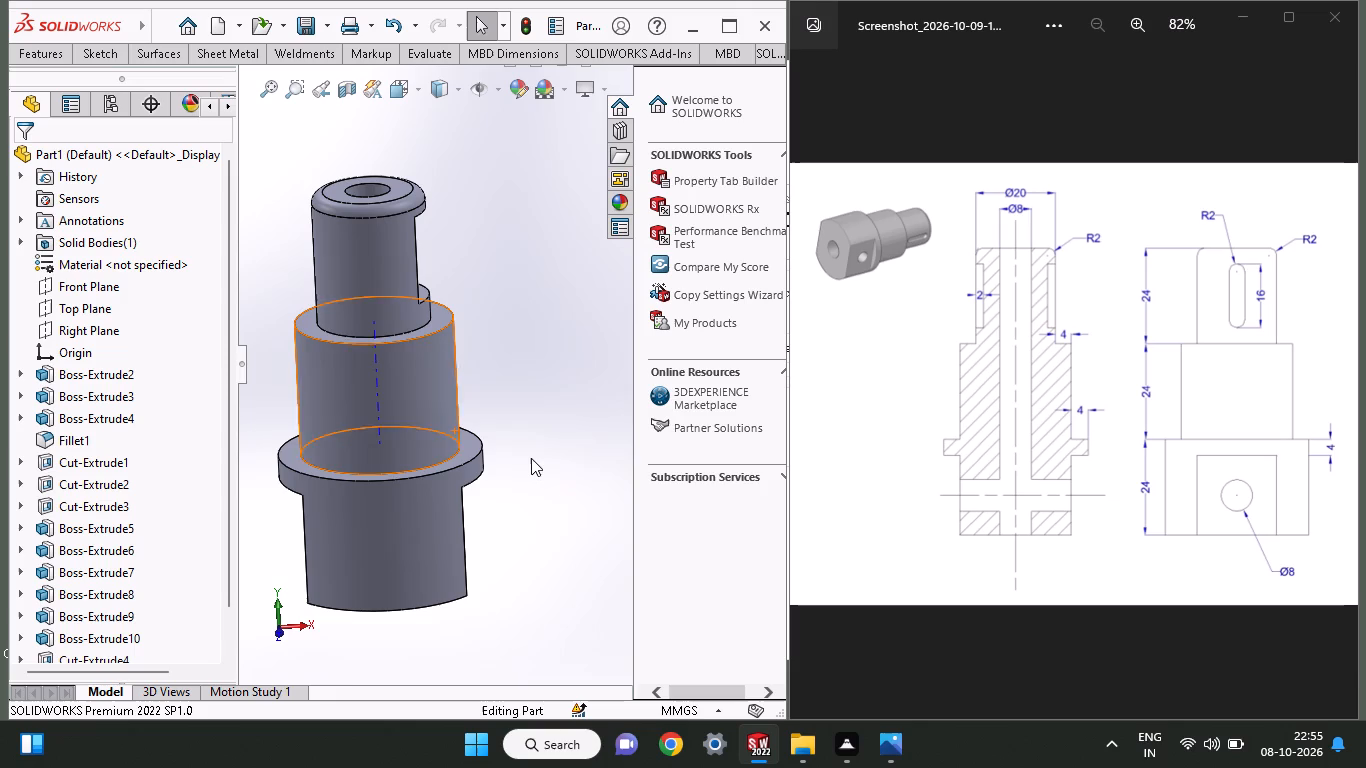
pyautogui.click(535, 456)
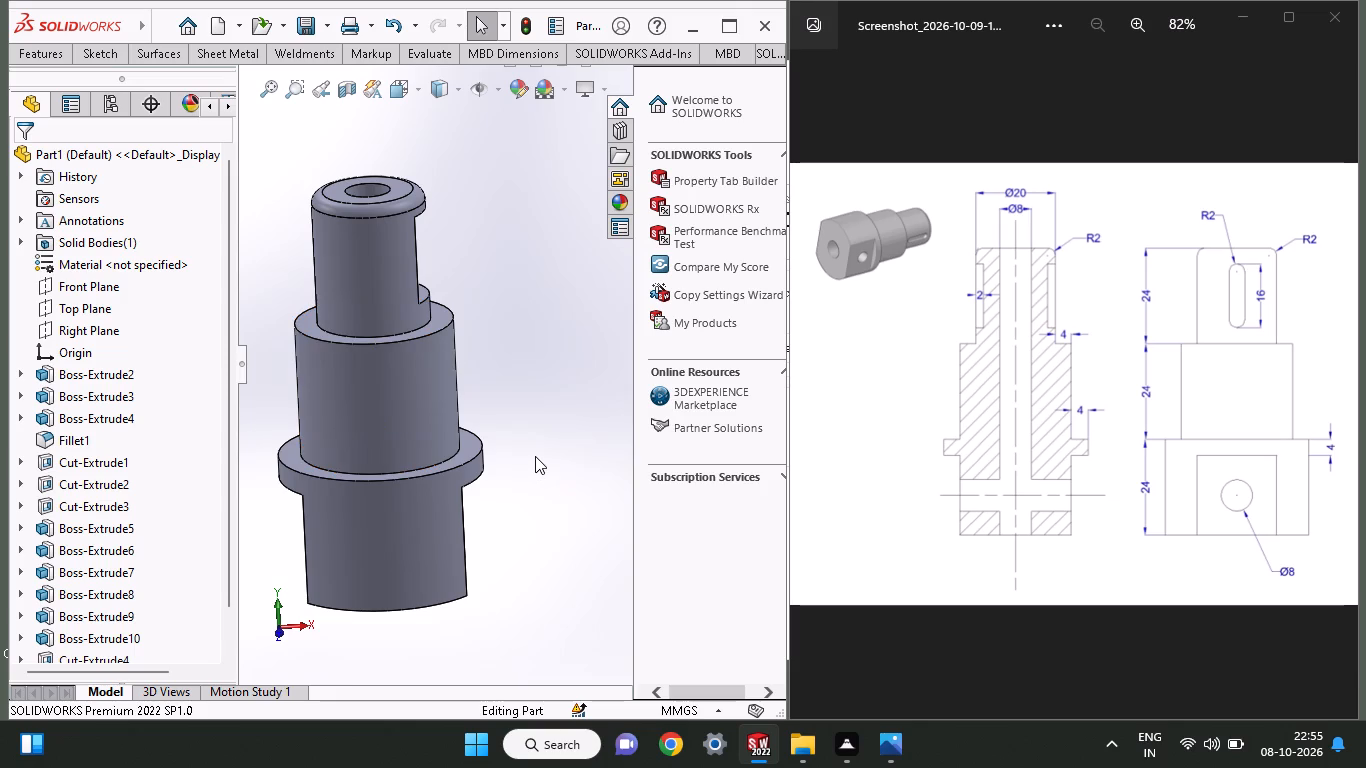
pyautogui.moveTo(544, 471); pyautogui.dragTo(994, 767)
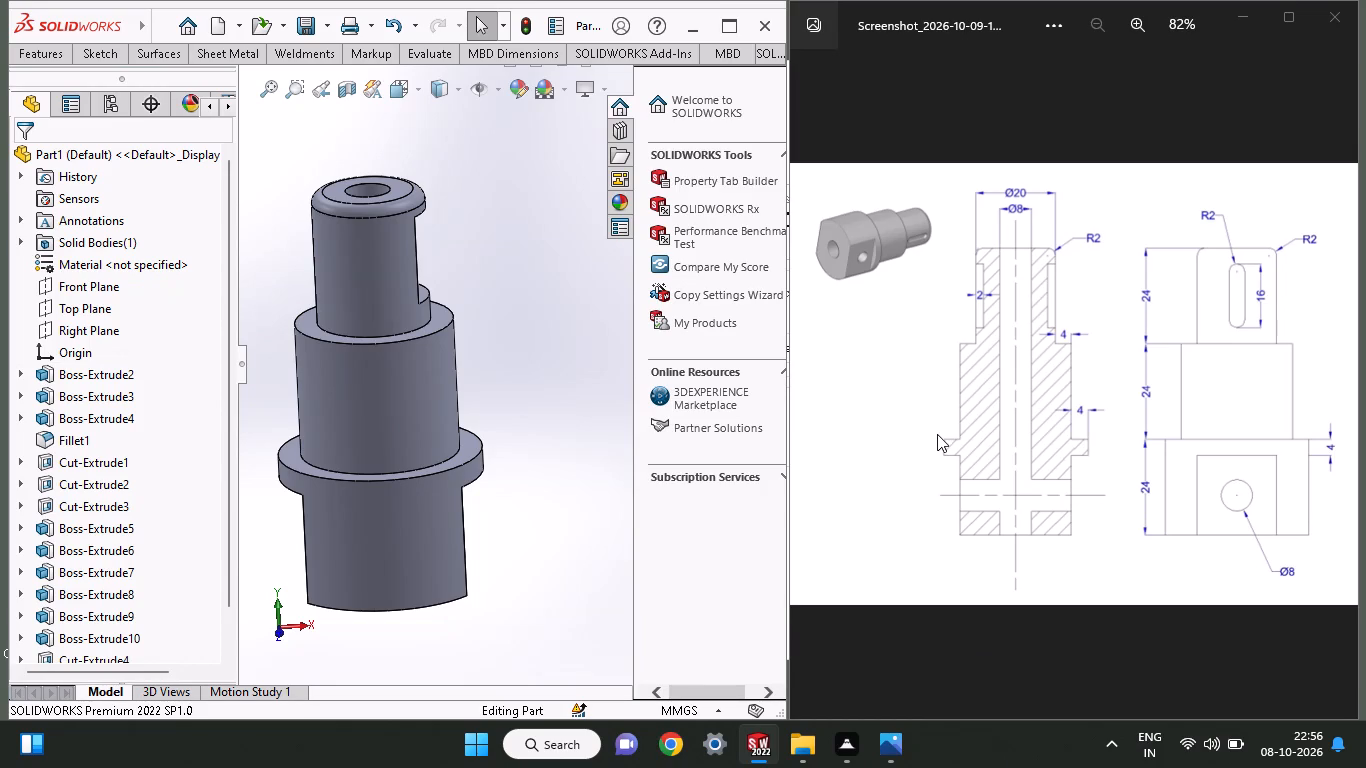
pyautogui.moveTo(453, 345); pyautogui.dragTo(601, 222, button='middle')
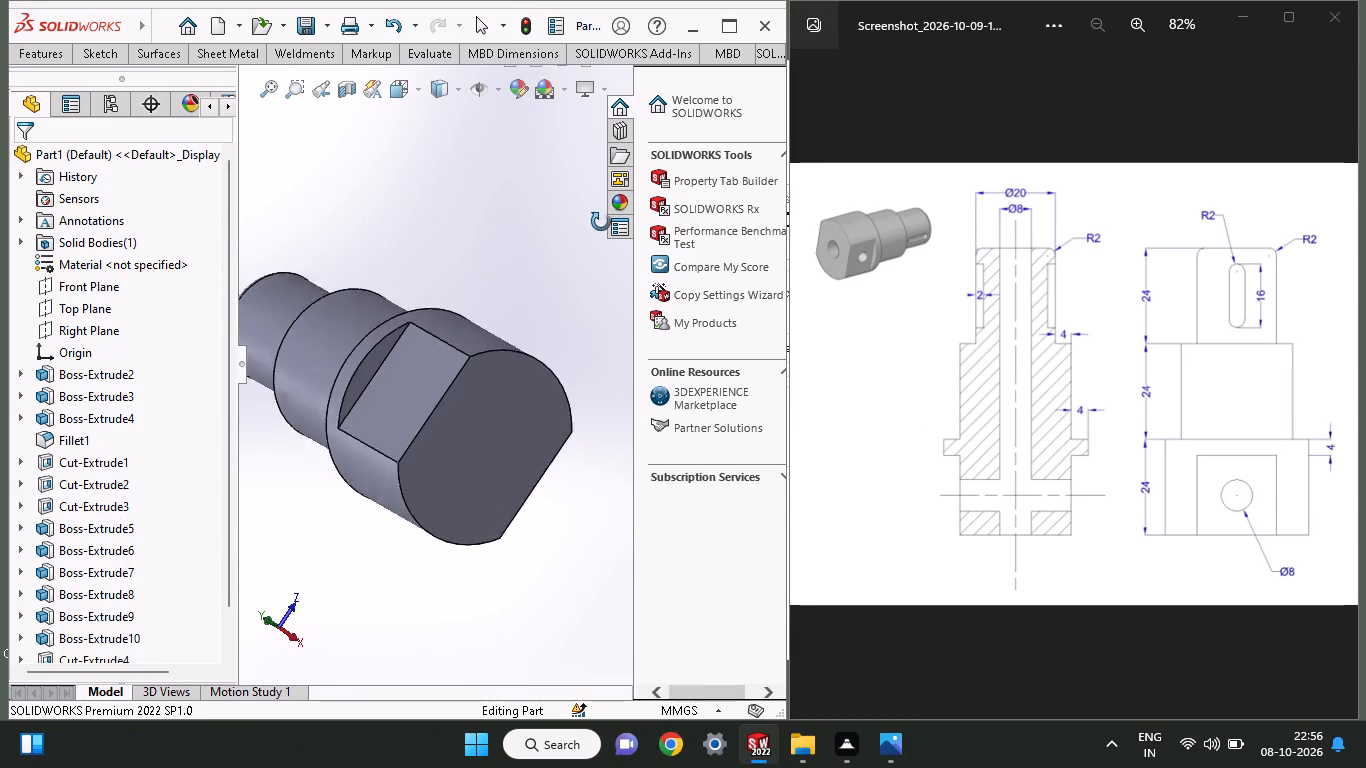
pyautogui.moveTo(601, 222); pyautogui.dragTo(490, 412, button='middle')
pyautogui.moveTo(501, 367); pyautogui.dragTo(492, 314, button='middle')
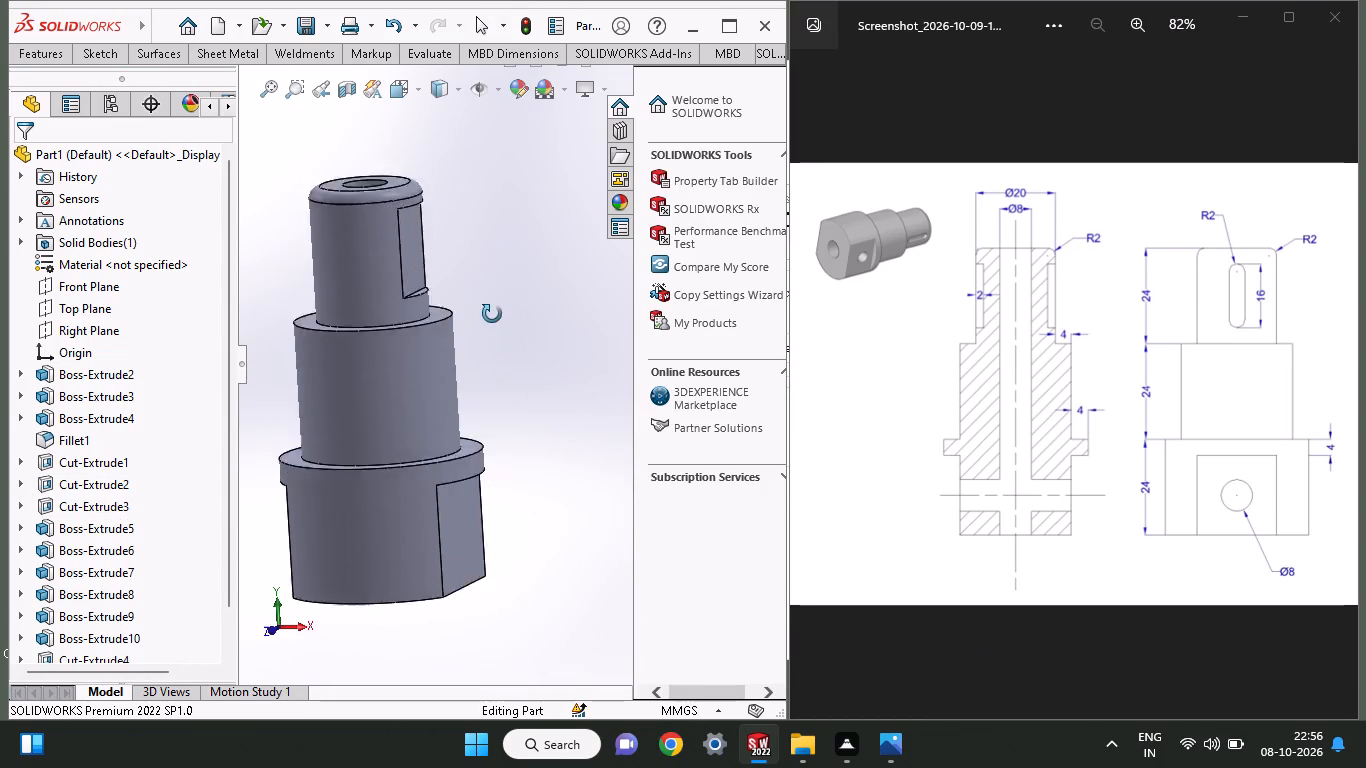
pyautogui.moveTo(492, 314); pyautogui.dragTo(472, 462, button='middle')
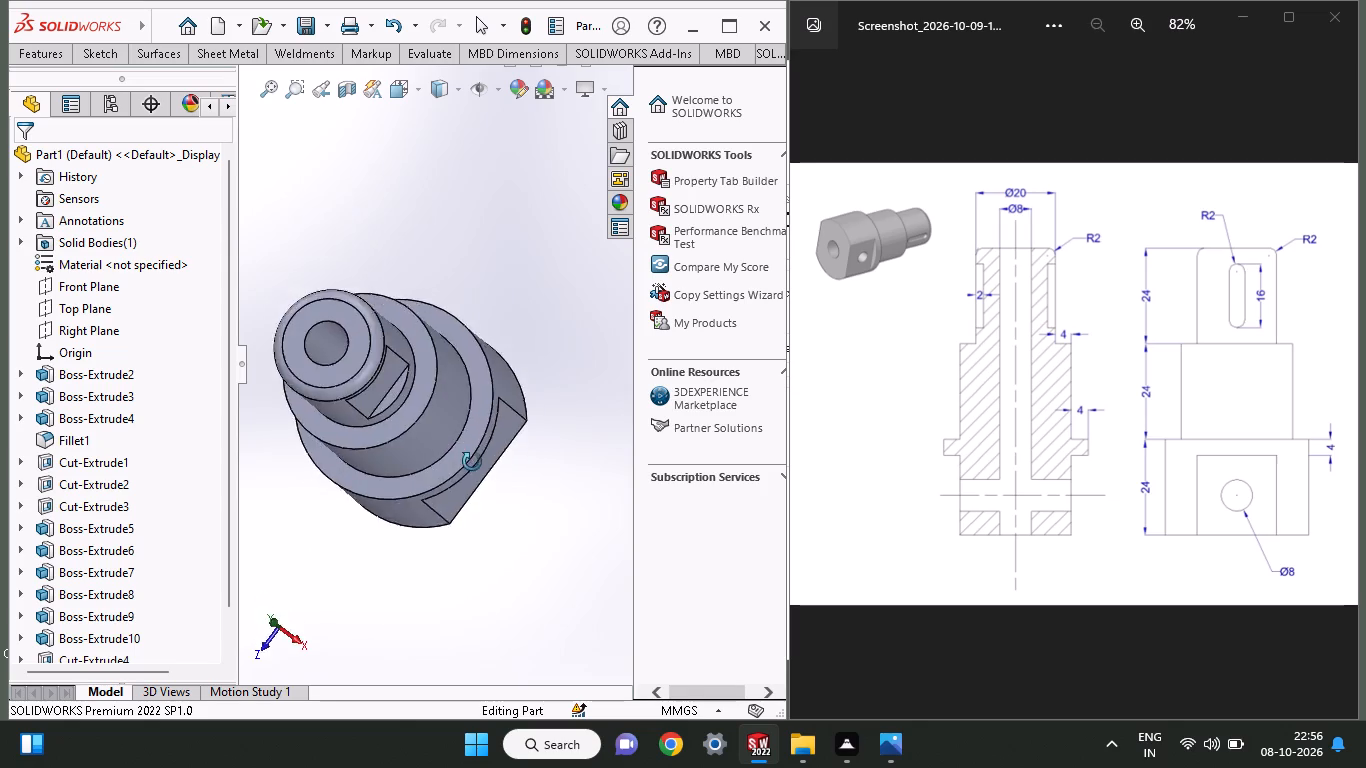
pyautogui.moveTo(472, 462); pyautogui.dragTo(565, 306, button='middle')
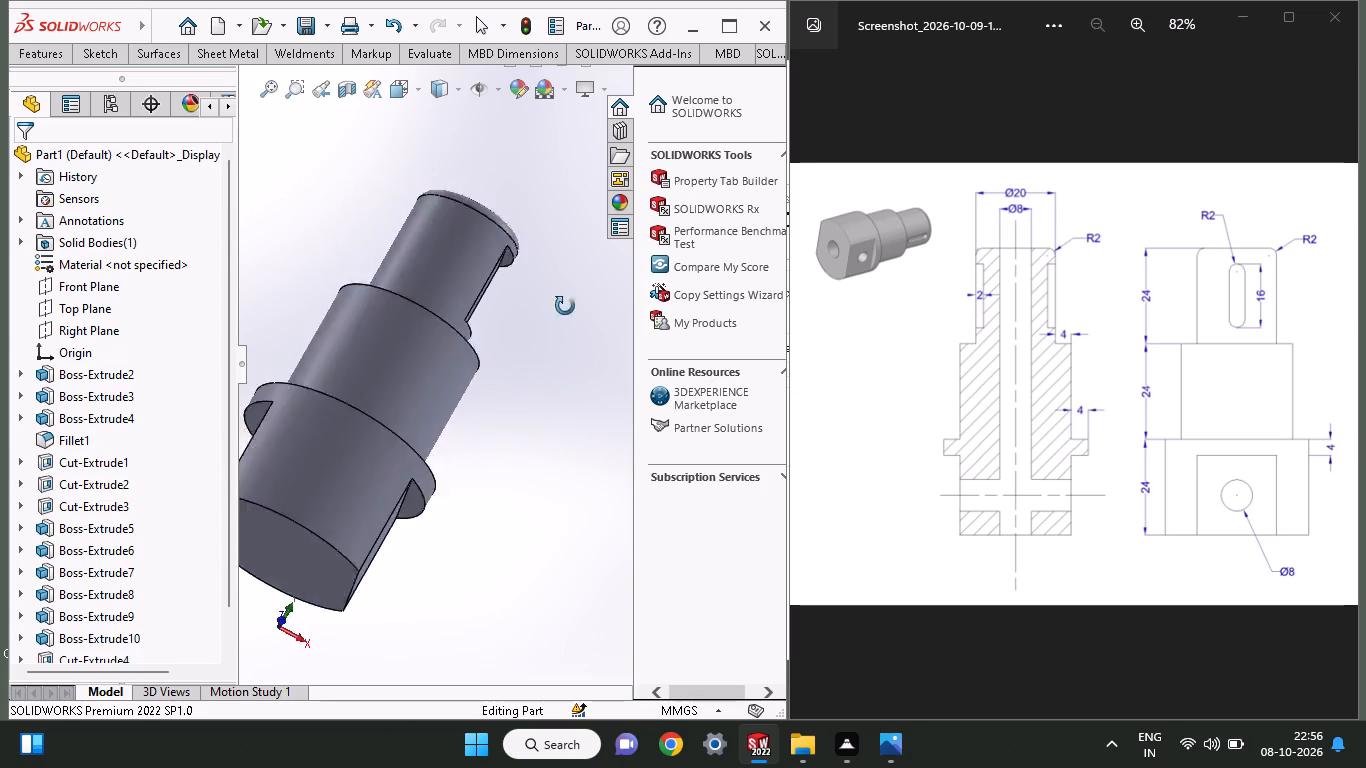
pyautogui.moveTo(565, 306); pyautogui.dragTo(577, 346, button='middle')
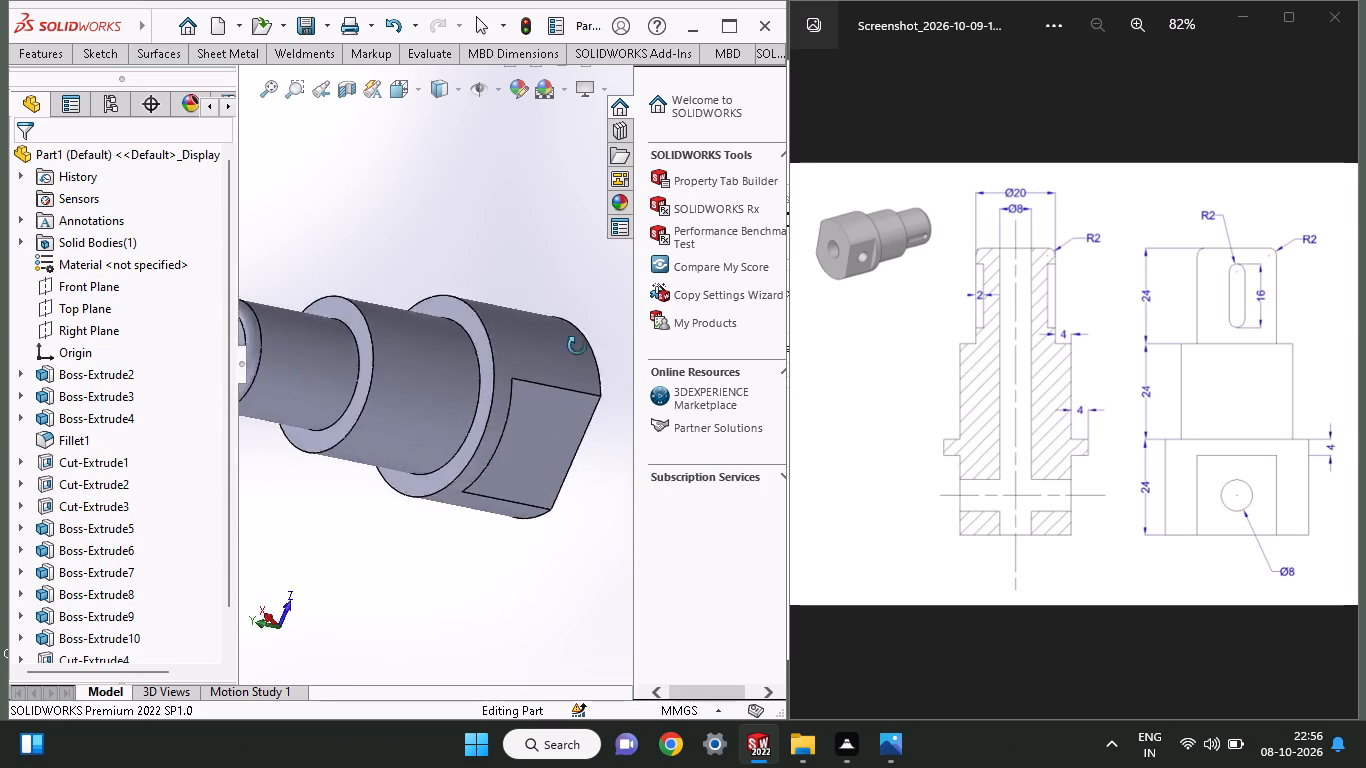
pyautogui.moveTo(577, 346); pyautogui.dragTo(539, 554, button='middle')
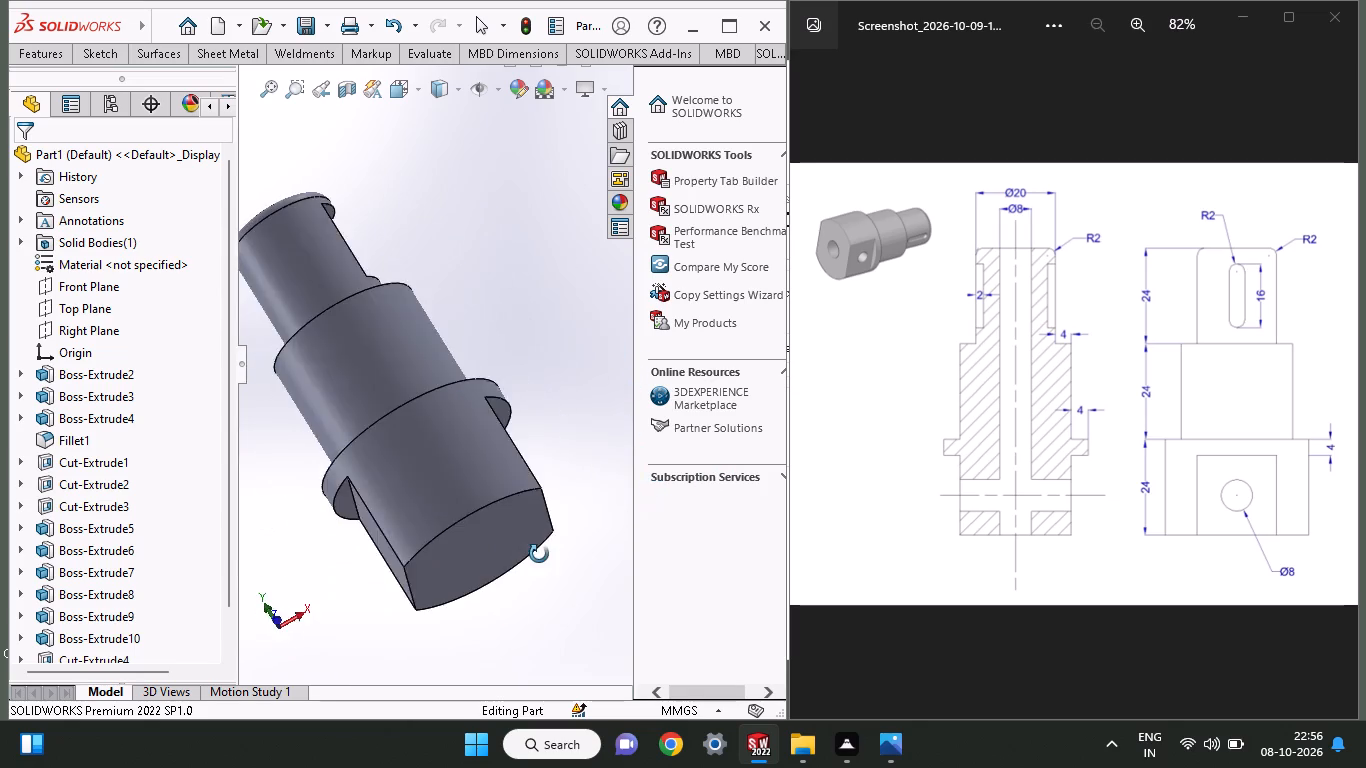
pyautogui.moveTo(539, 554); pyautogui.dragTo(497, 647, button='middle')
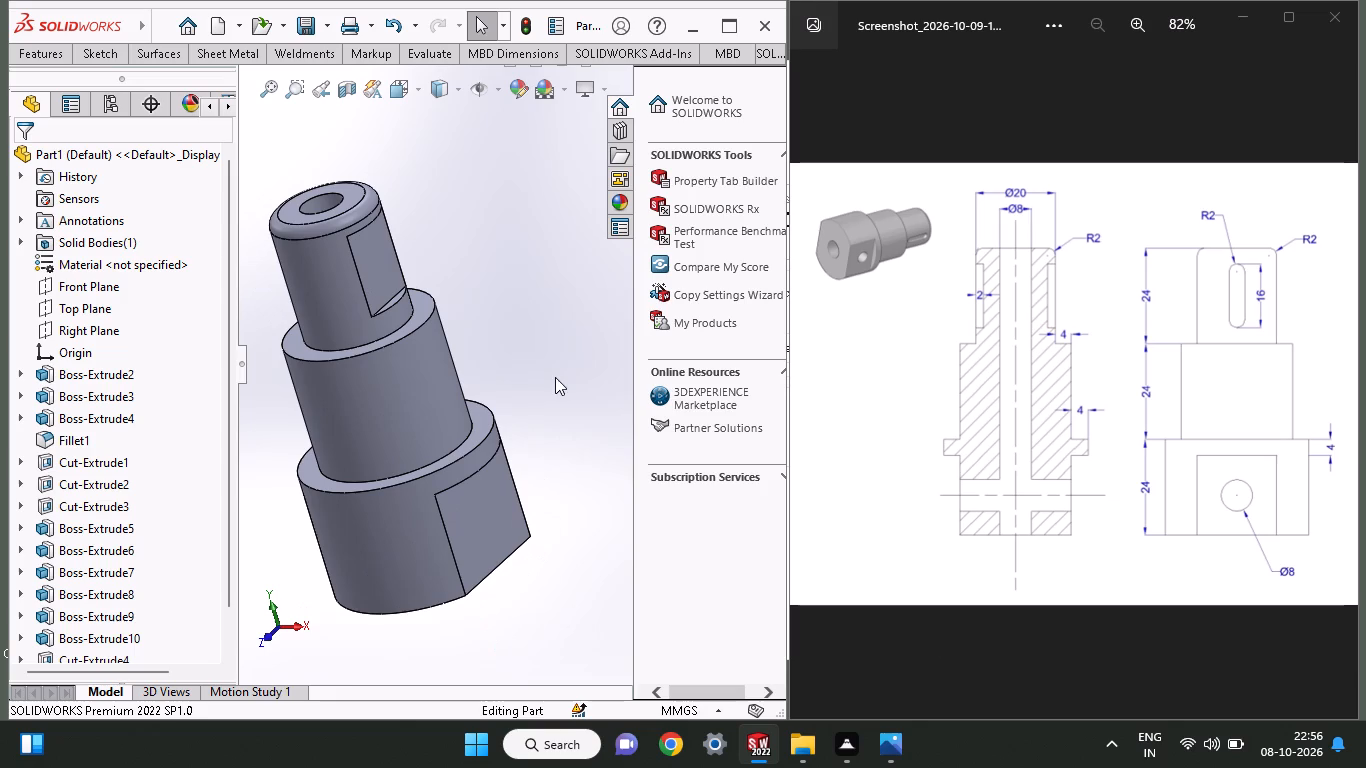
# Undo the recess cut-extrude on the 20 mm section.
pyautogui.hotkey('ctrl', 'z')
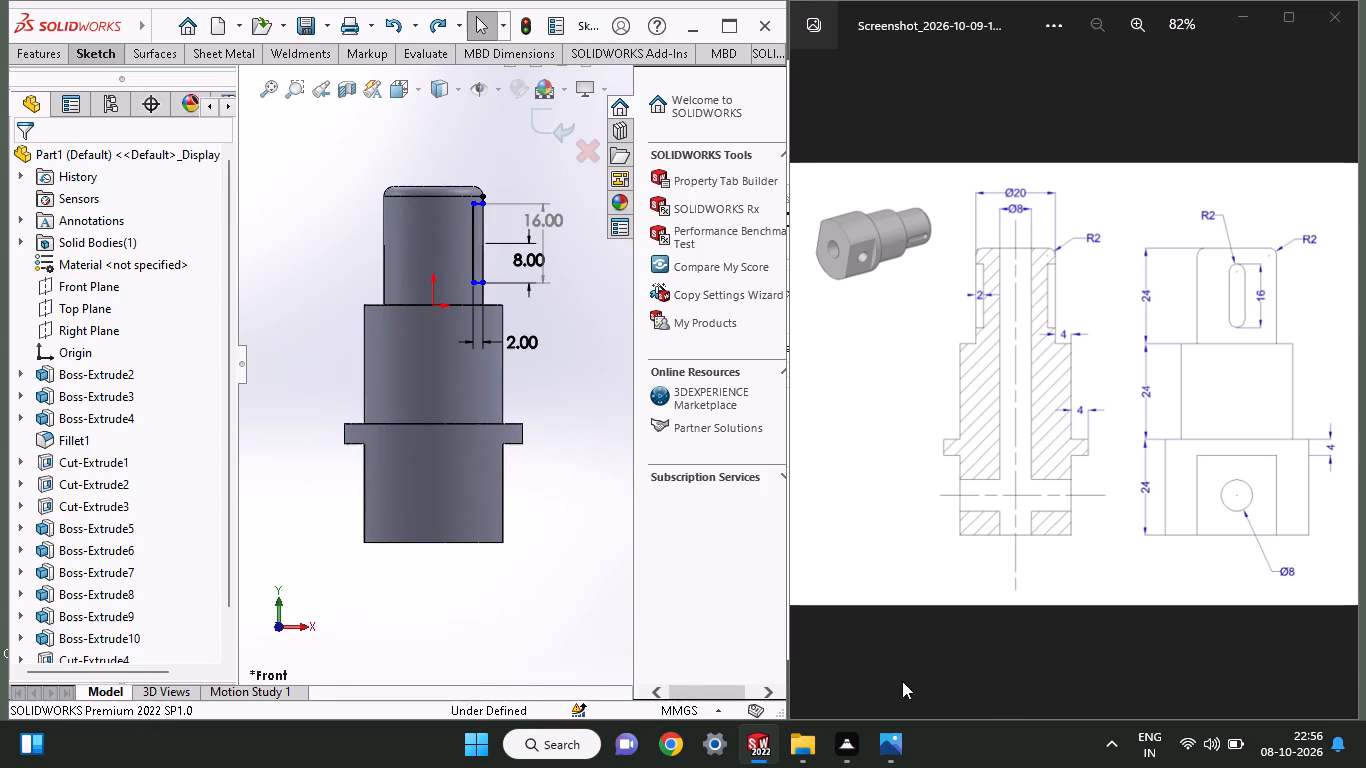
# Undo the recess rectangle's dimensions and lines until its Front Plane sketch is empty, and exit the sketch.
pyautogui.moveTo(492, 384); pyautogui.dragTo(383, 428, button='middle')
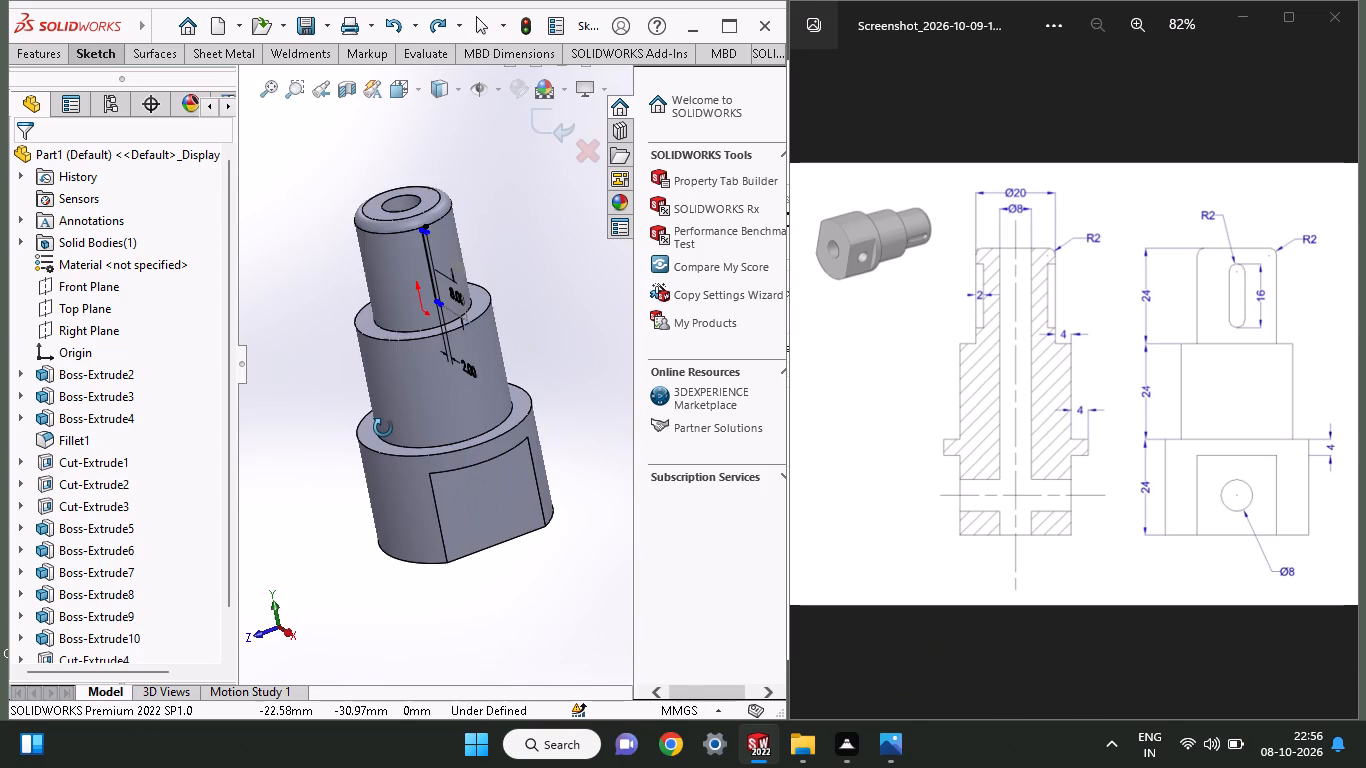
pyautogui.moveTo(383, 428); pyautogui.dragTo(467, 413, button='middle')
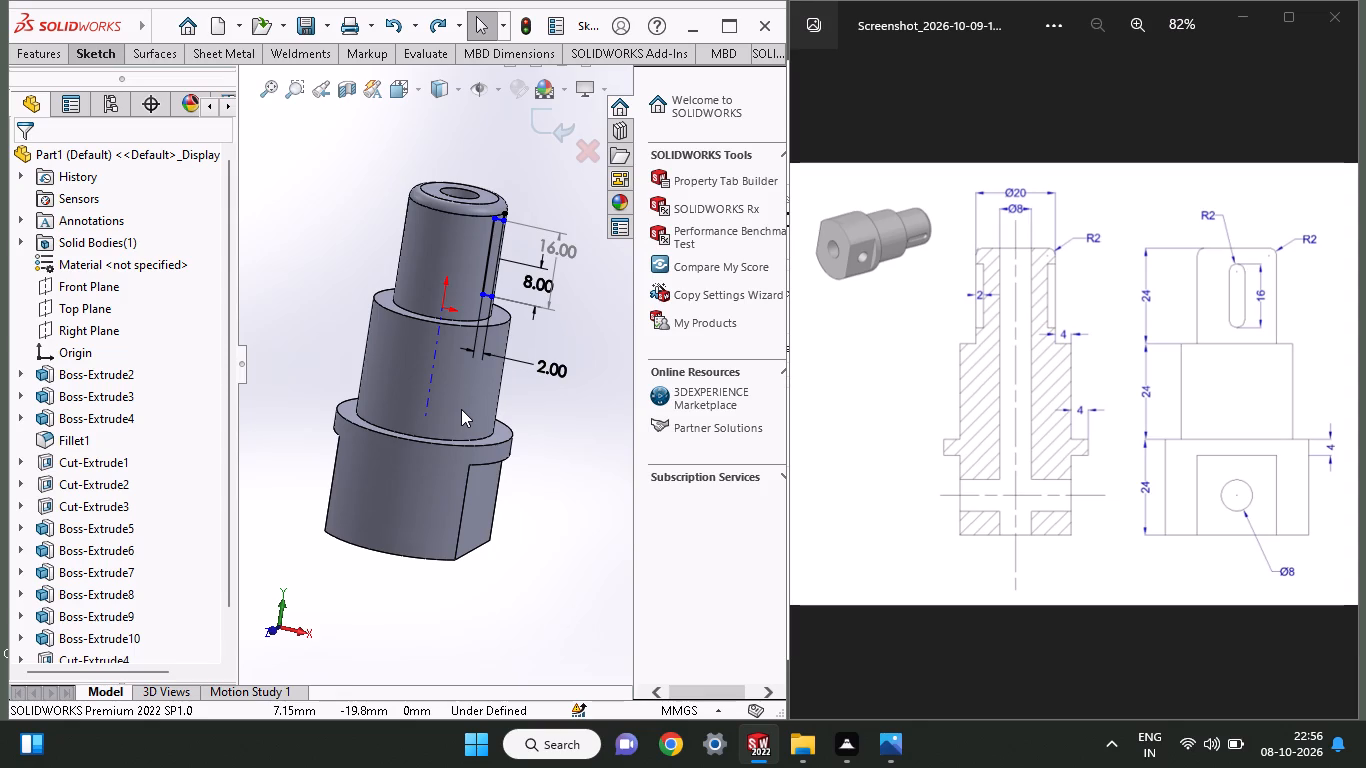
pyautogui.hotkey('ctrl', 'z')
pyautogui.hotkey('ctrl', 'z')
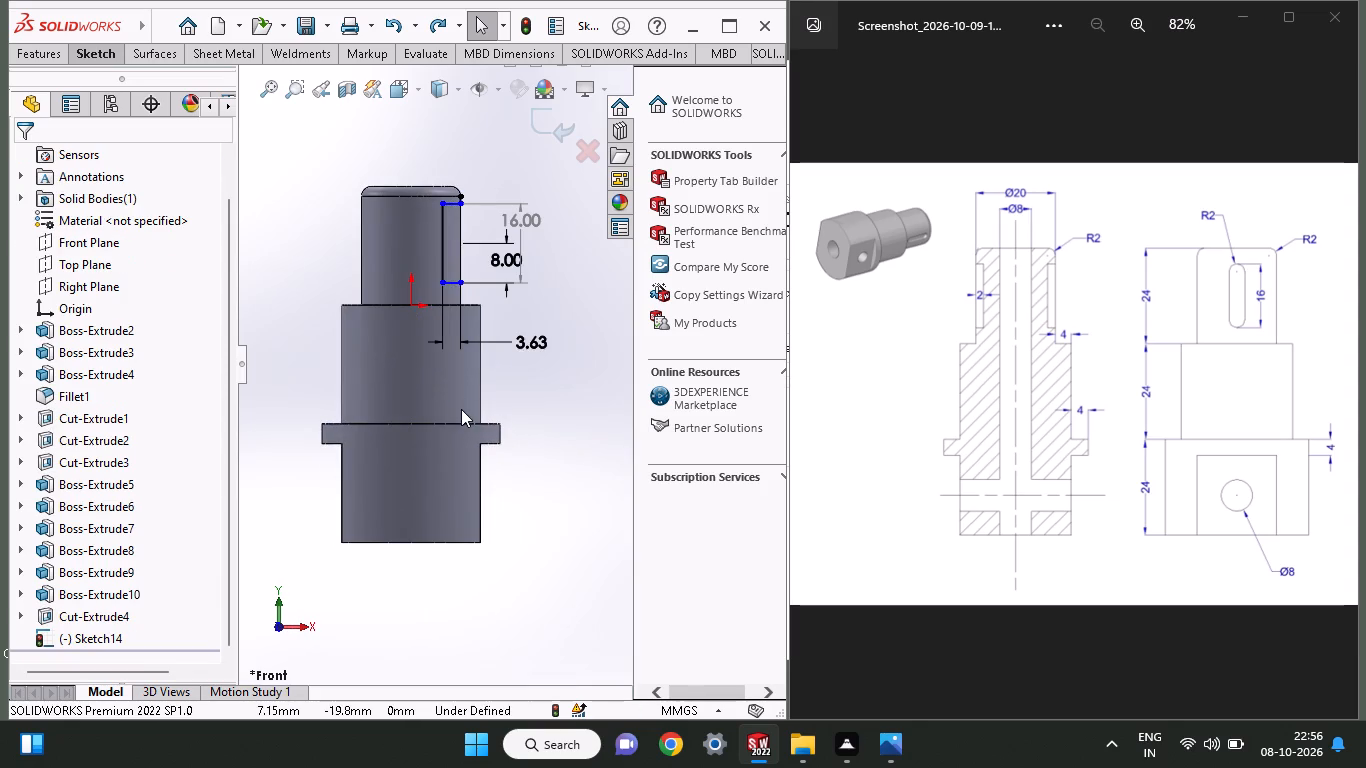
pyautogui.hotkey('ctrl', 'z')
pyautogui.hotkey('ctrl', 'z')
pyautogui.hotkey('ctrl', 'z')
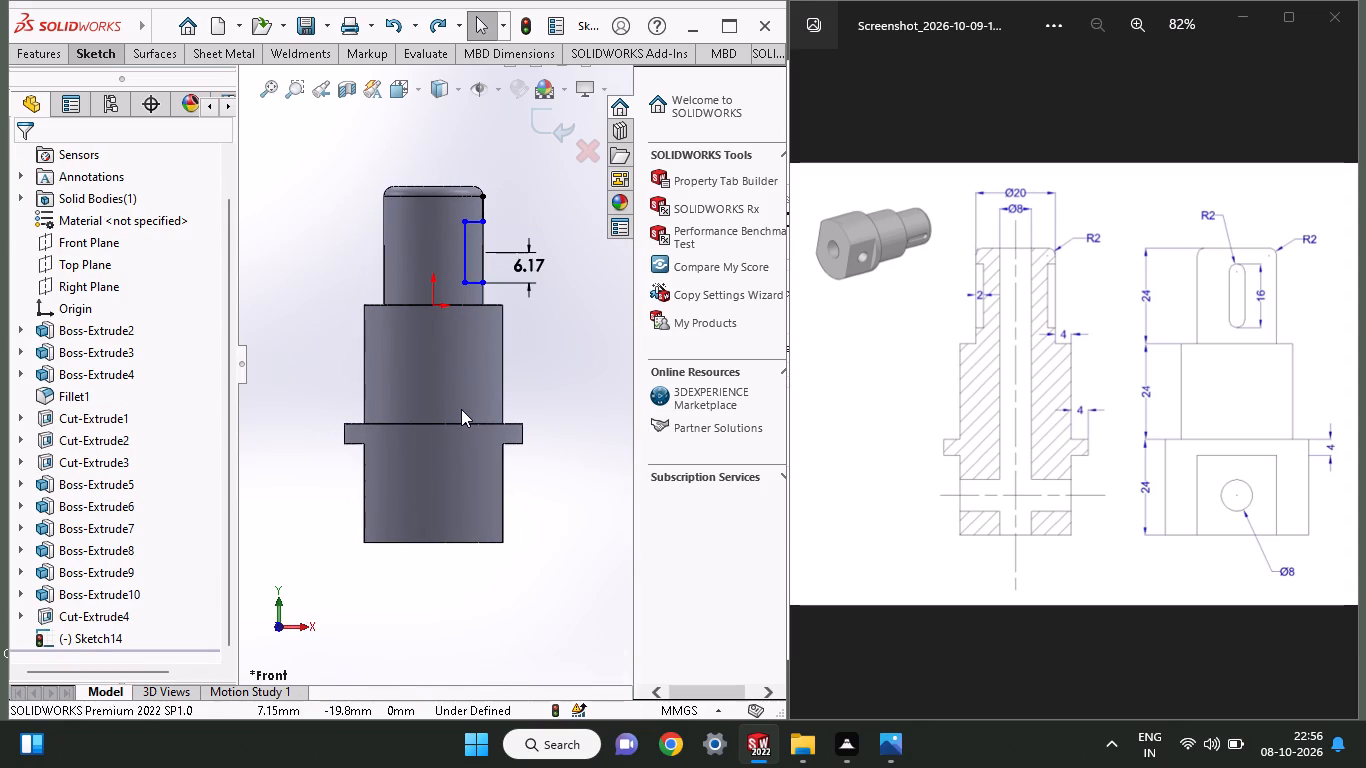
pyautogui.hotkey('ctrl', 'z')
pyautogui.hotkey('ctrl', 'z')
pyautogui.hotkey('ctrl', 'z')
pyautogui.hotkey('ctrl', 'z')
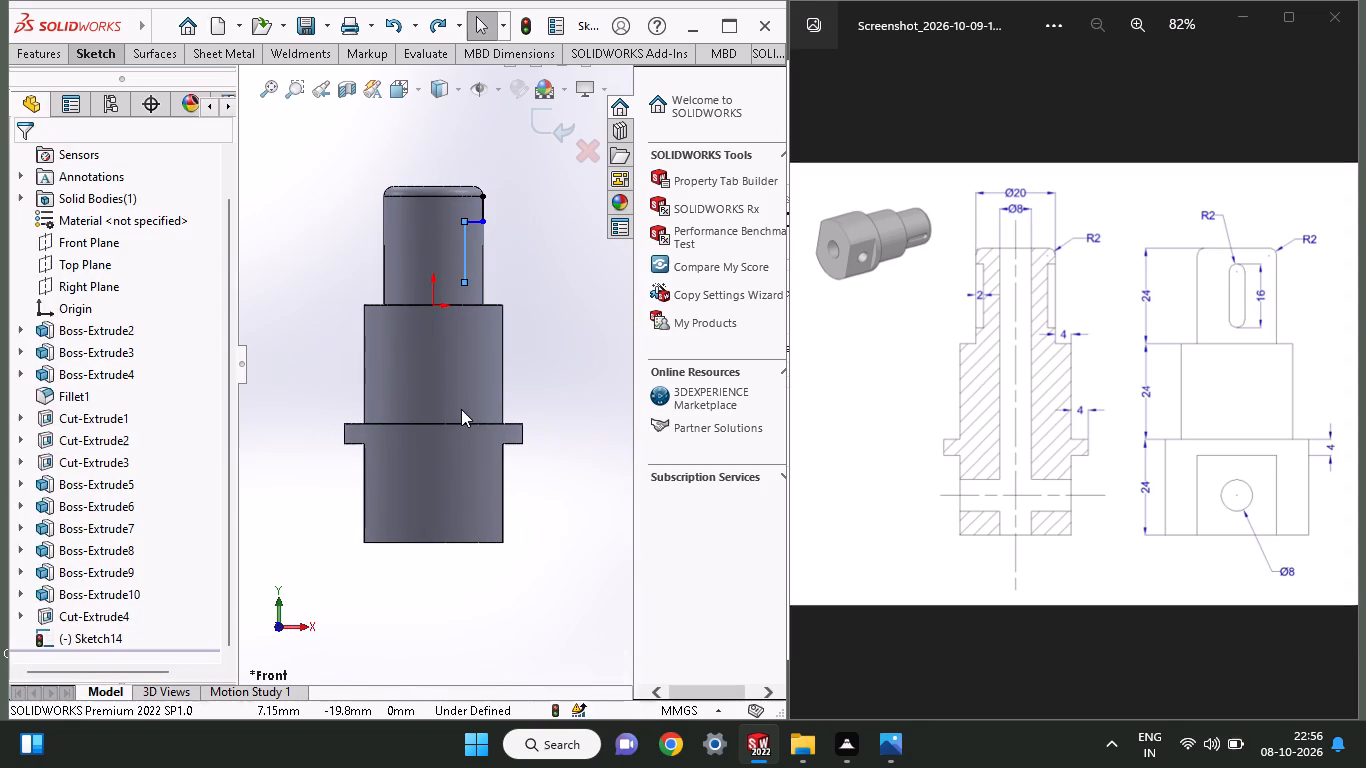
pyautogui.hotkey('ctrl', 'z')
pyautogui.hotkey('ctrl', 'z')
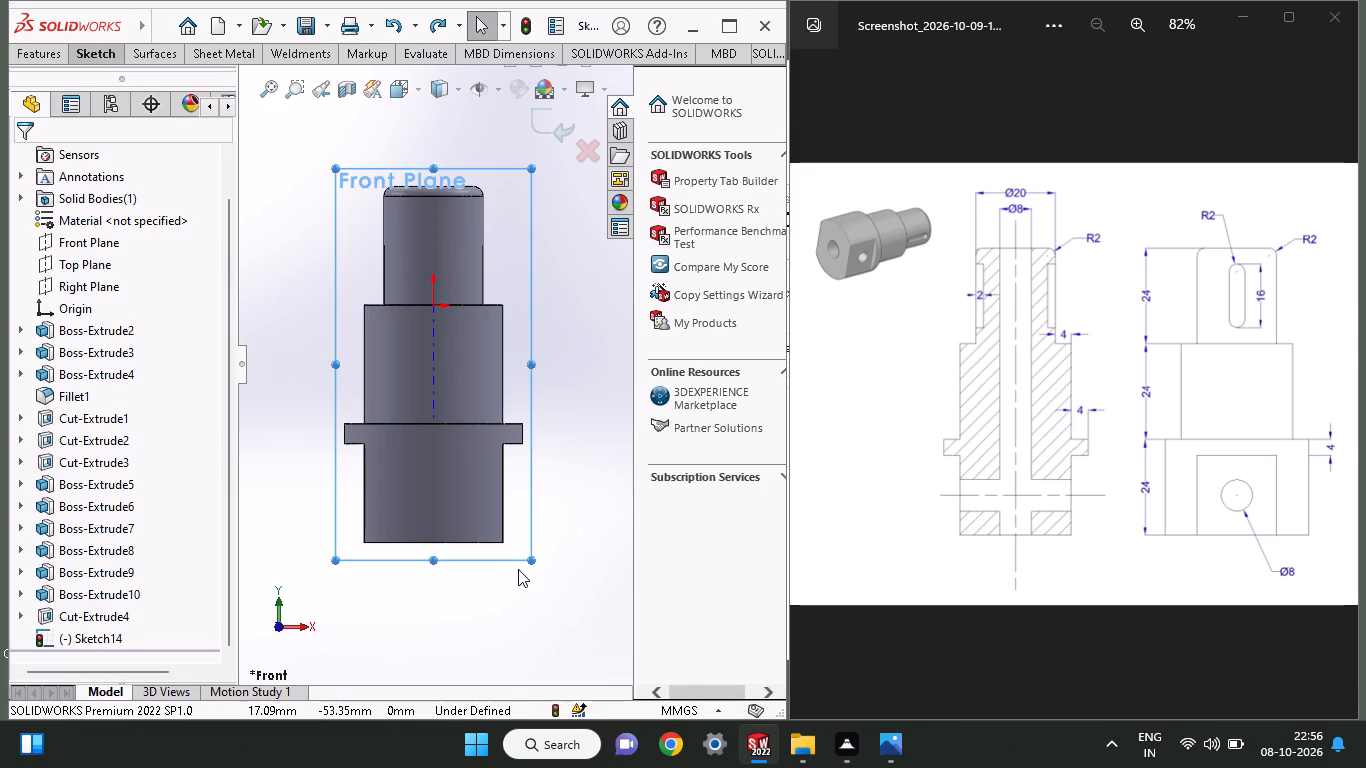
pyautogui.click(592, 614)
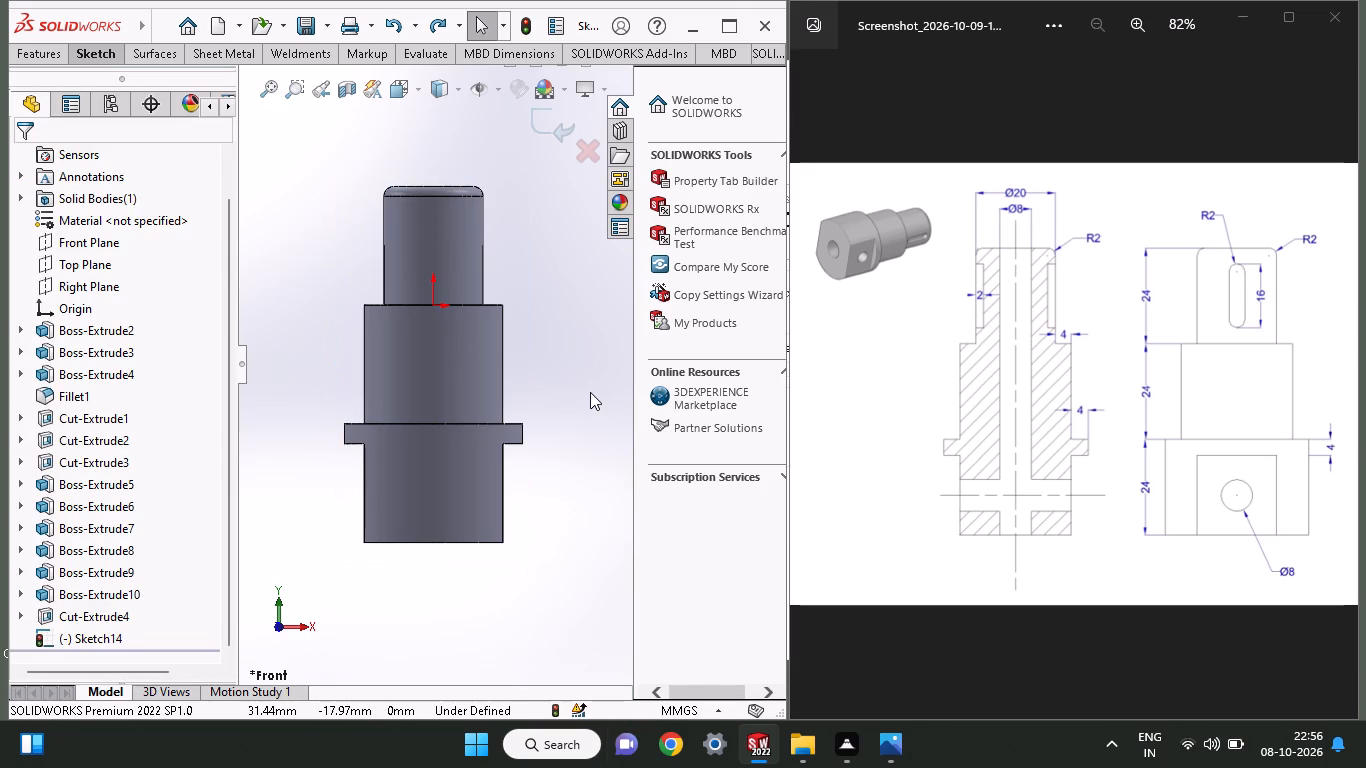
pyautogui.moveTo(592, 390); pyautogui.dragTo(569, 397, button='middle')
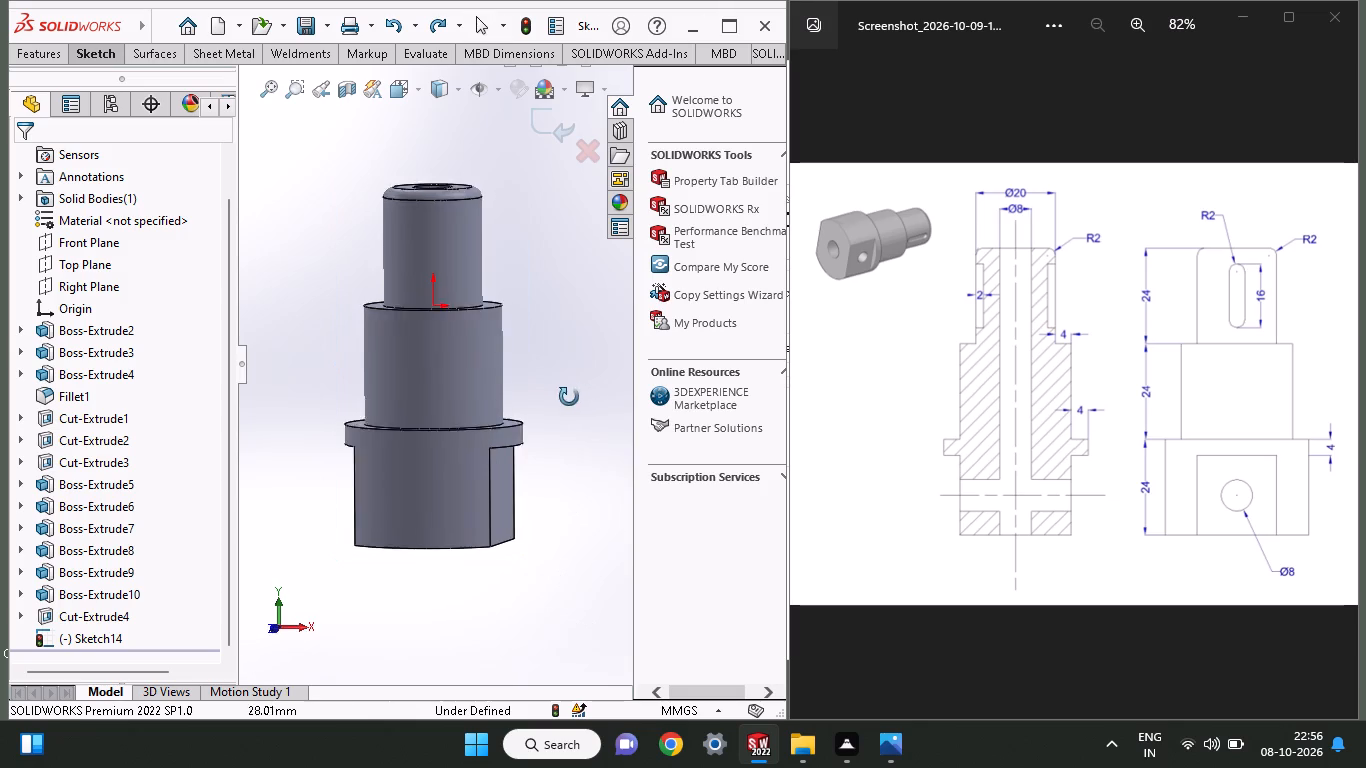
pyautogui.moveTo(569, 397); pyautogui.dragTo(478, 413, button='middle')
pyautogui.click(482, 515)
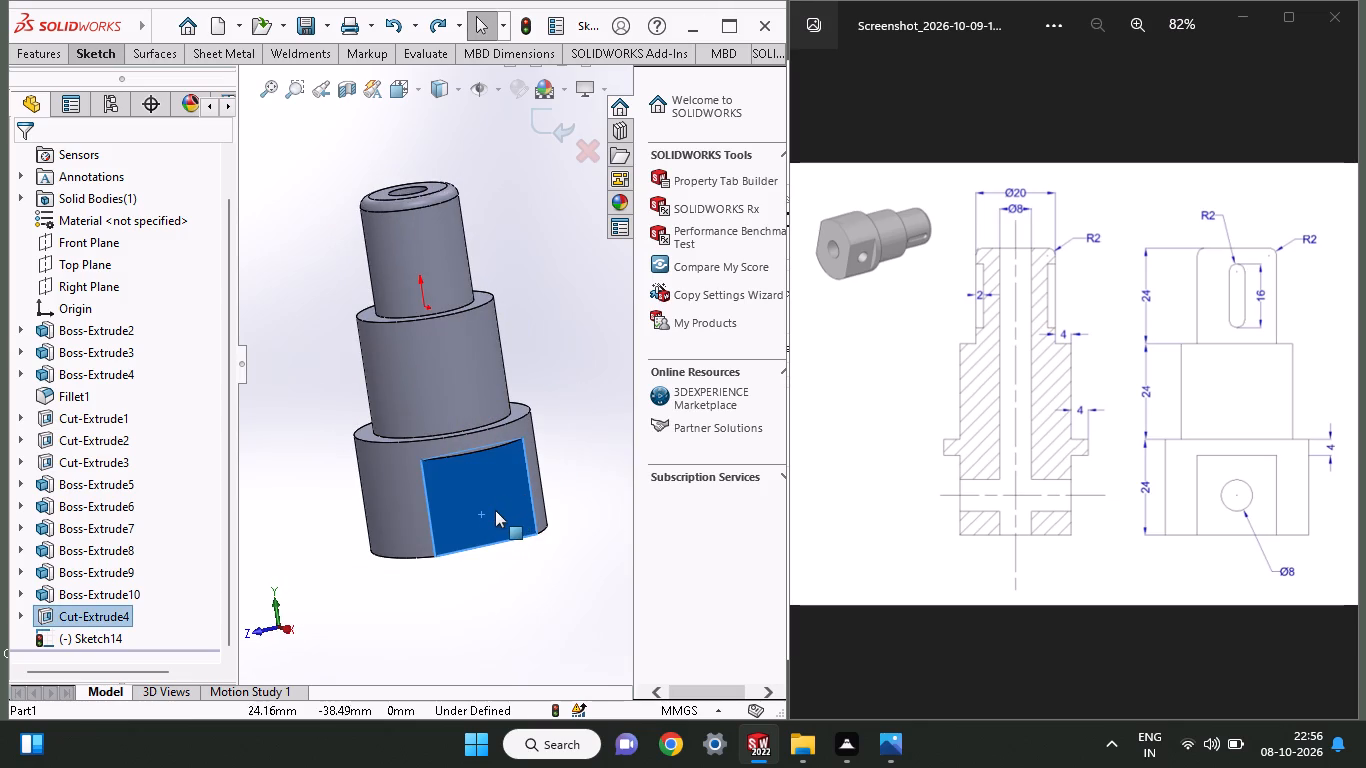
pyautogui.rightClick(495, 510)
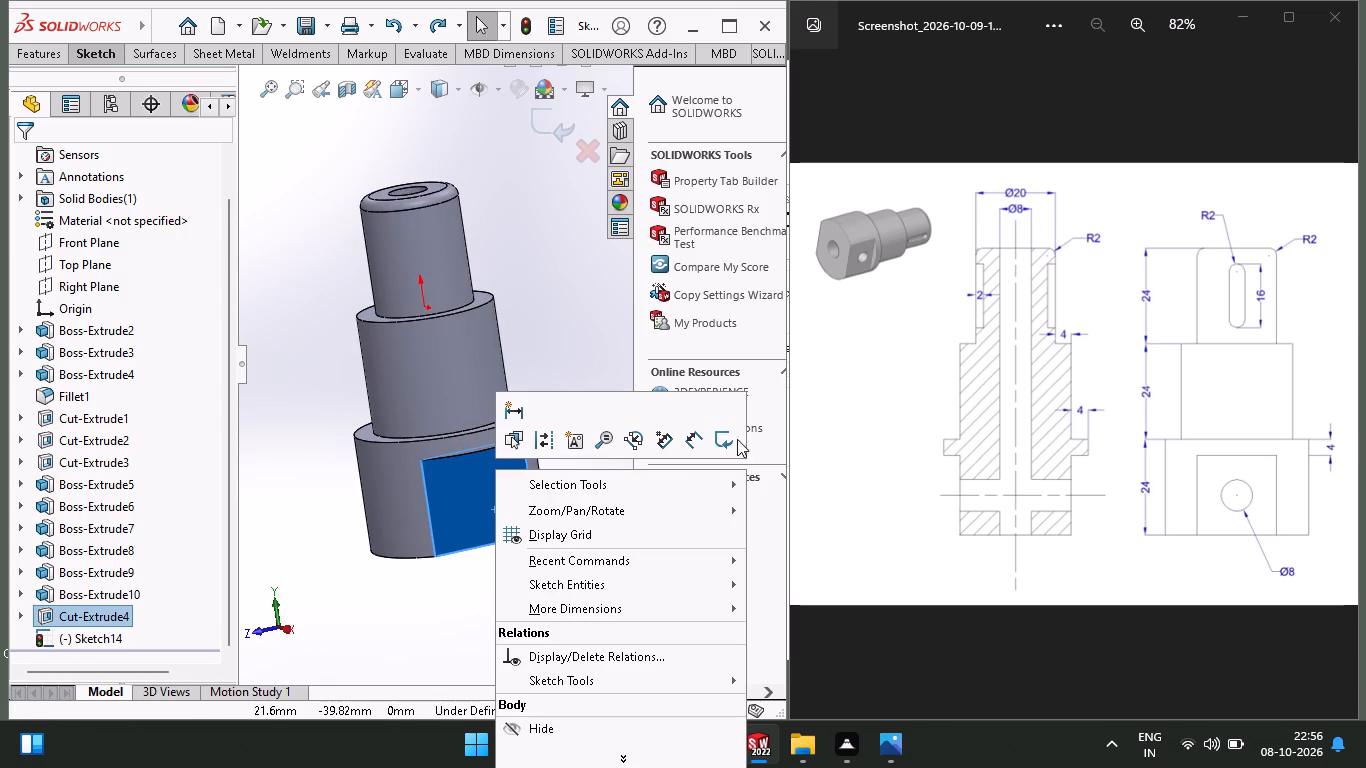
pyautogui.click(720, 442)
# Sketch a circle of about 4.5 mm radius on the base section's flat face, centred in line with the shaft axis.
pyautogui.click(490, 498)
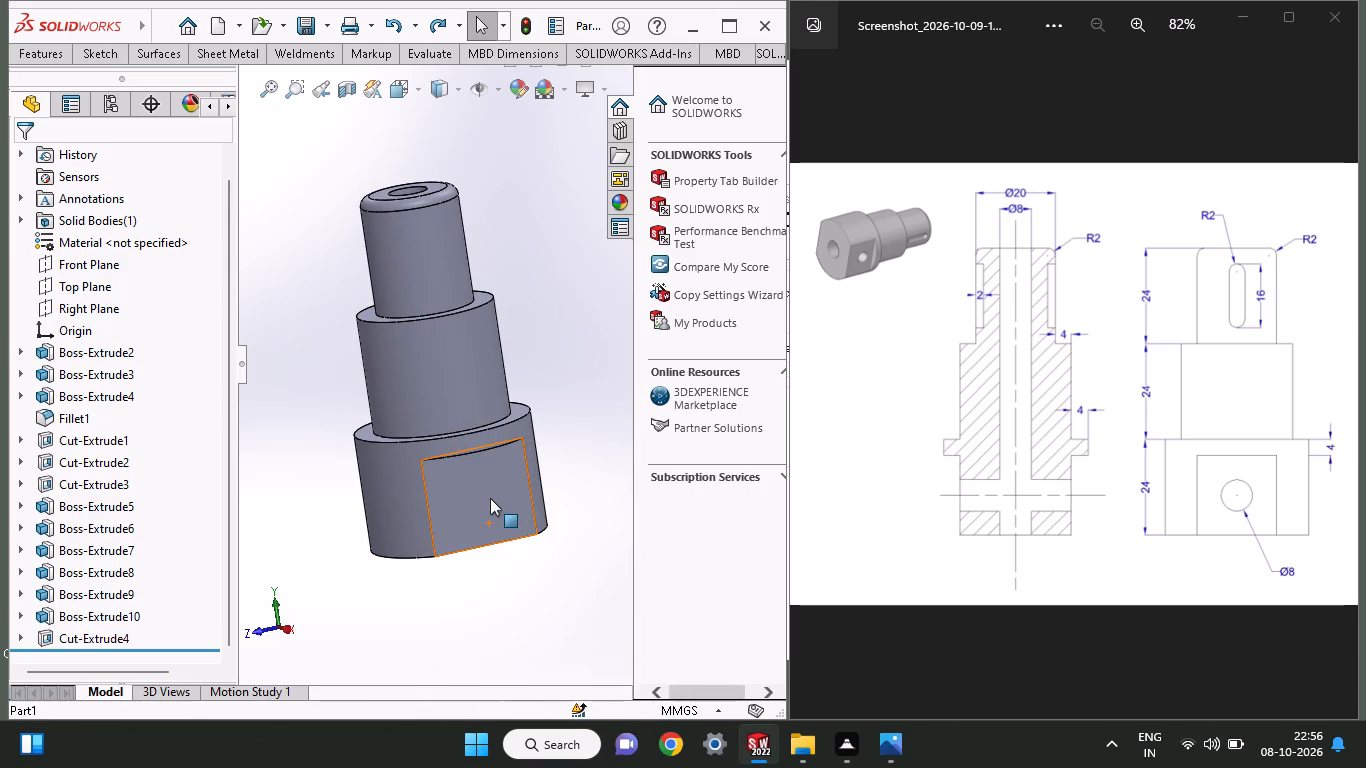
pyautogui.click(576, 448)
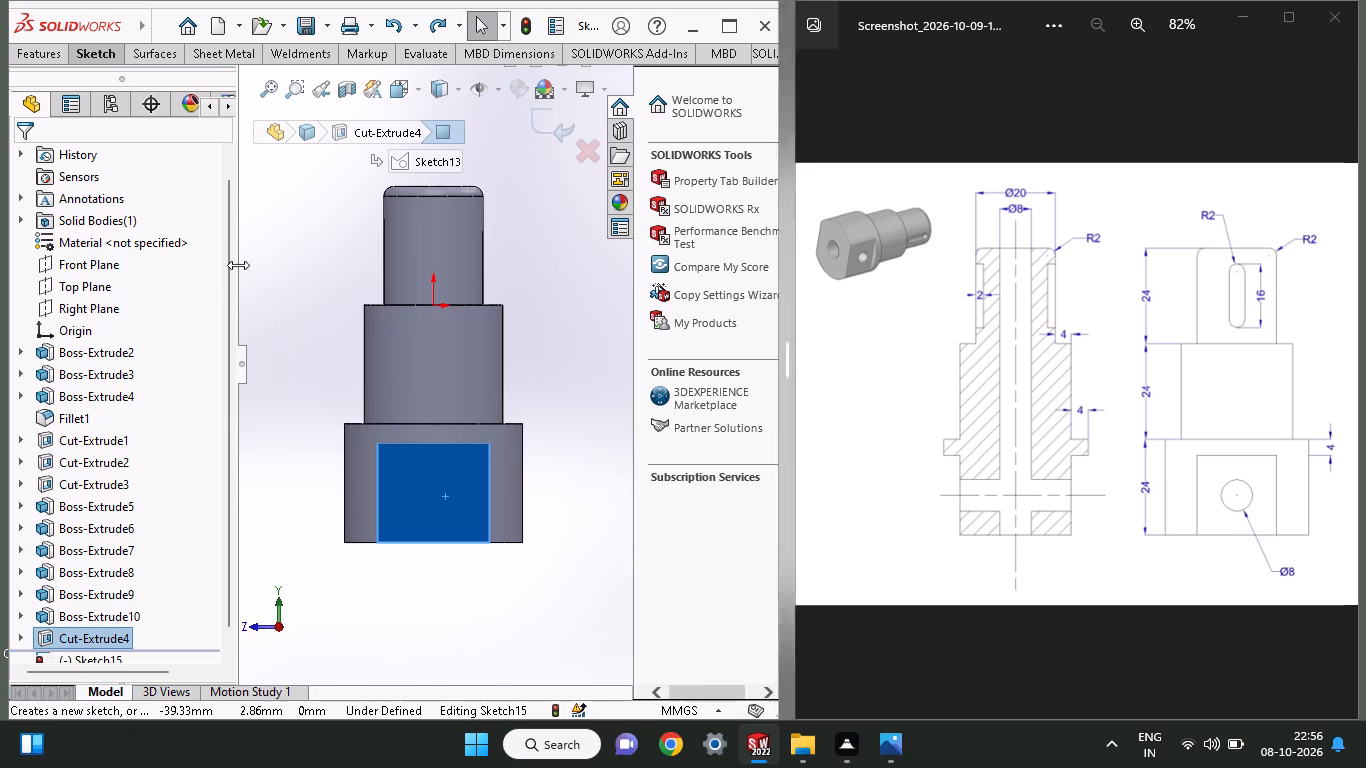
pyautogui.click(80, 44)
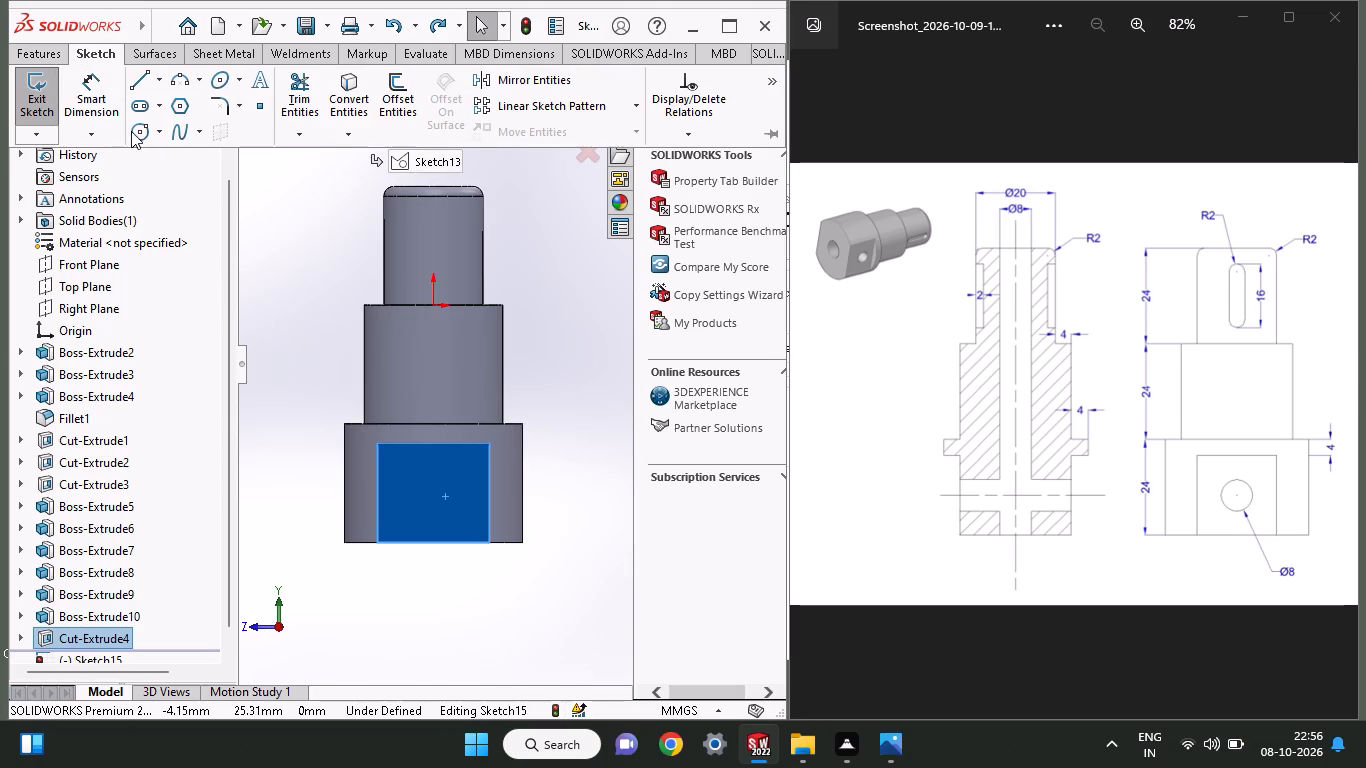
pyautogui.click(131, 131)
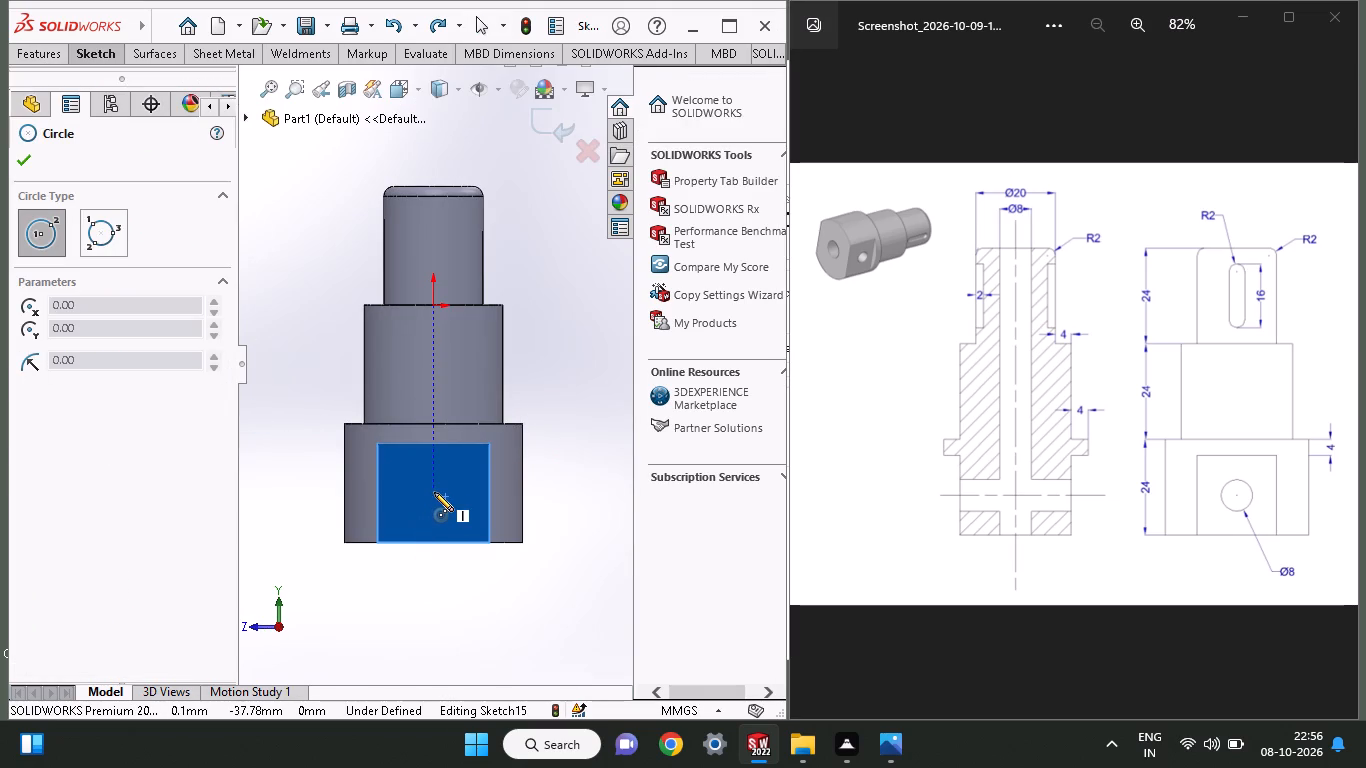
pyautogui.click(434, 492)
pyautogui.click(450, 507)
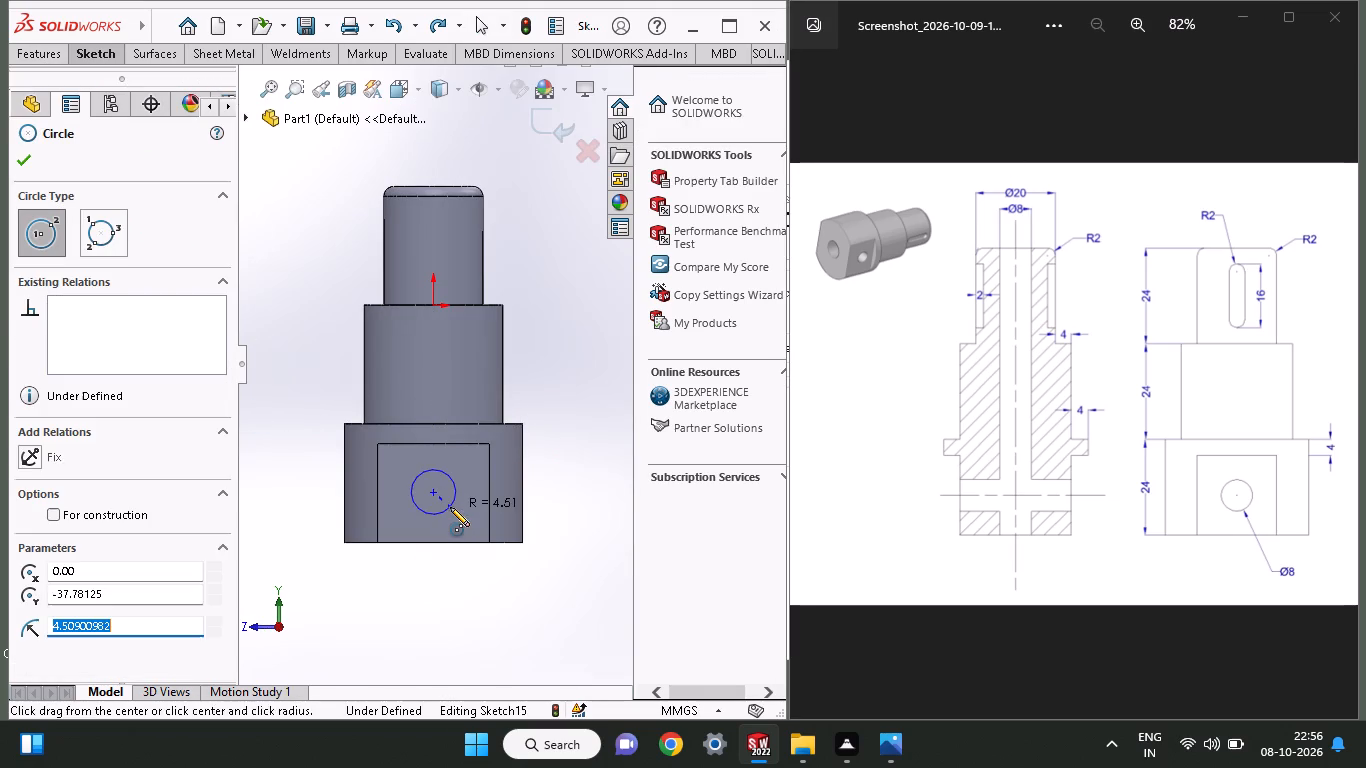
# Dimension the circle's diameter at 8 mm.
pyautogui.click(102, 57)
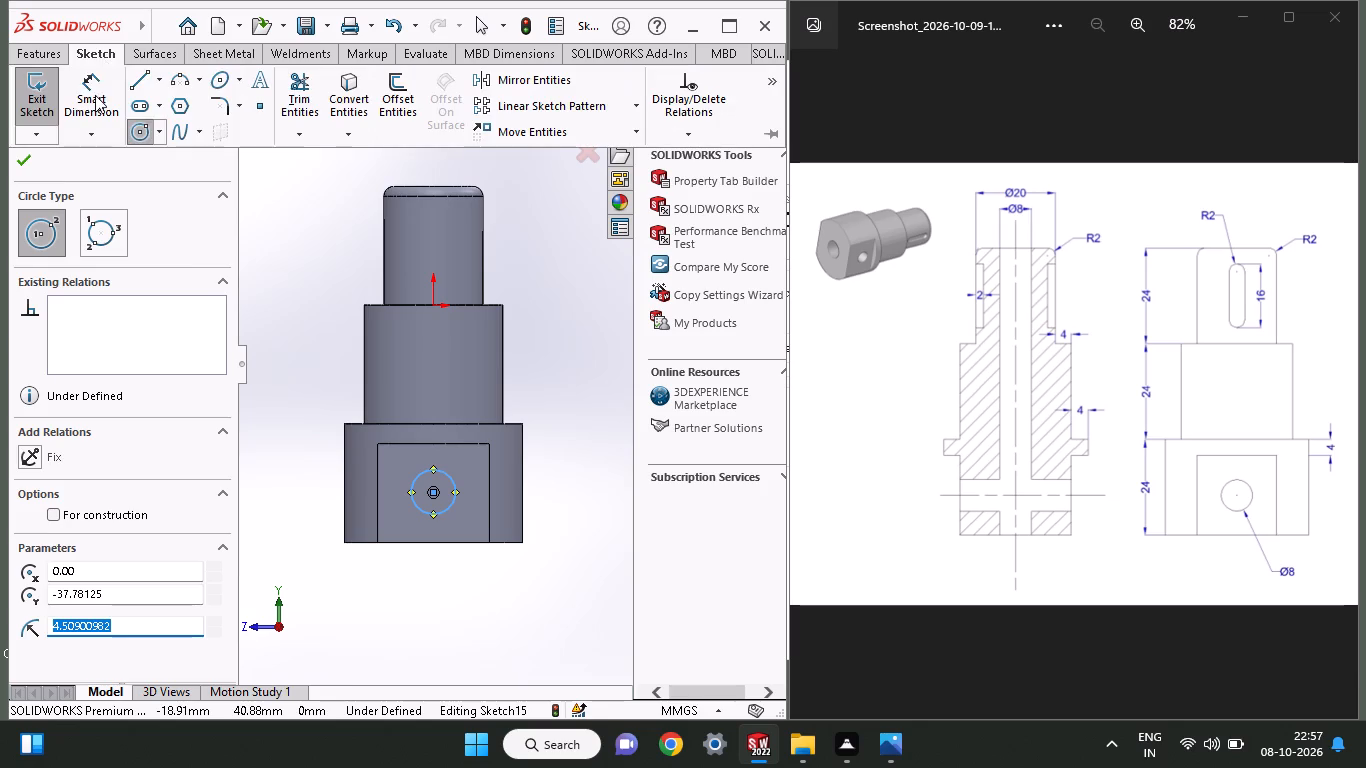
pyautogui.click(95, 95)
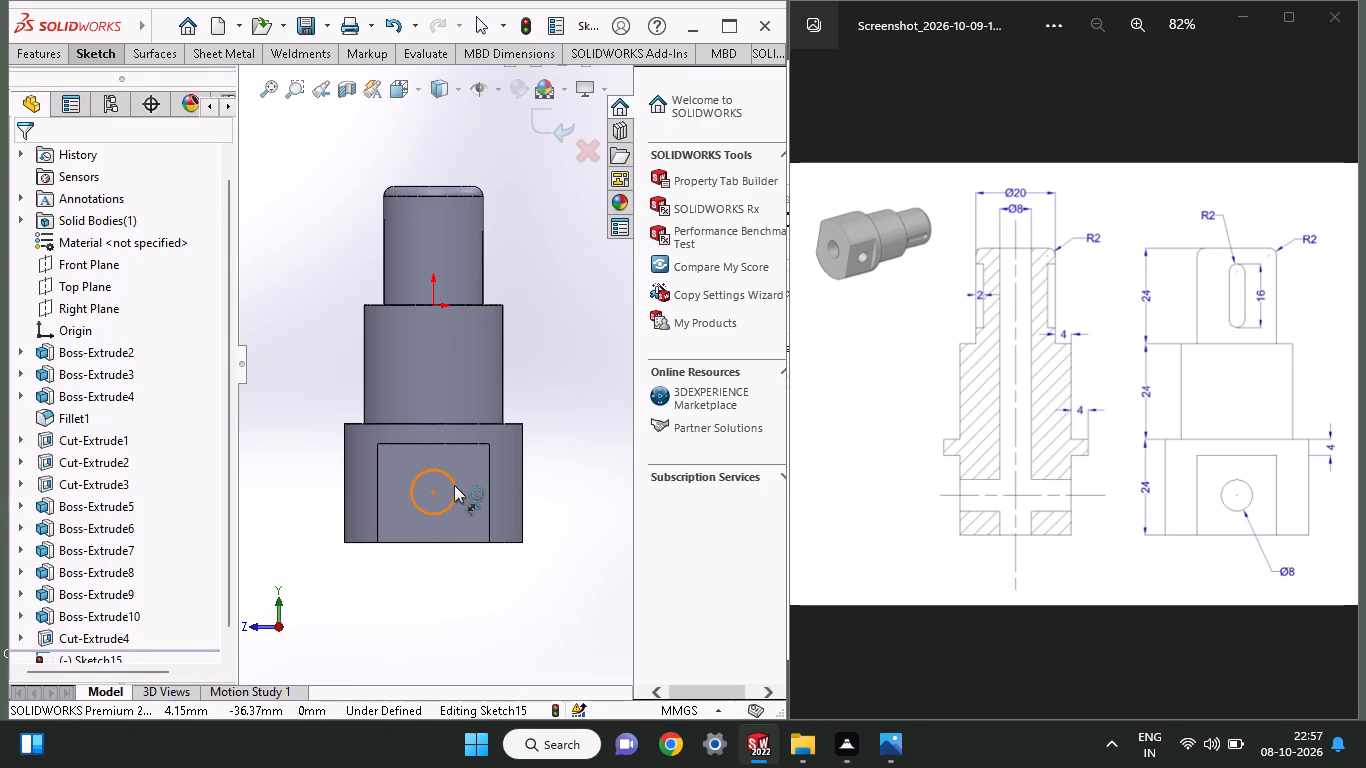
pyautogui.click(454, 485)
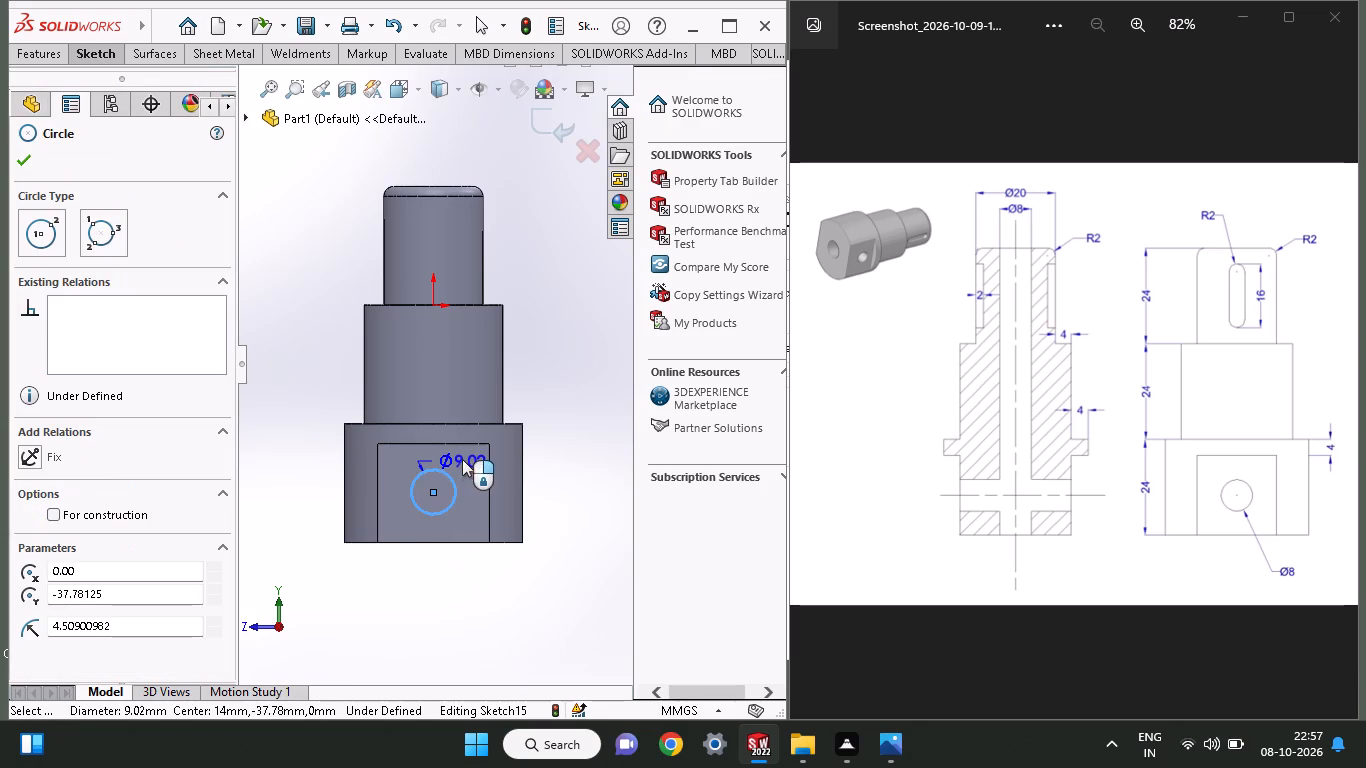
pyautogui.click(439, 600)
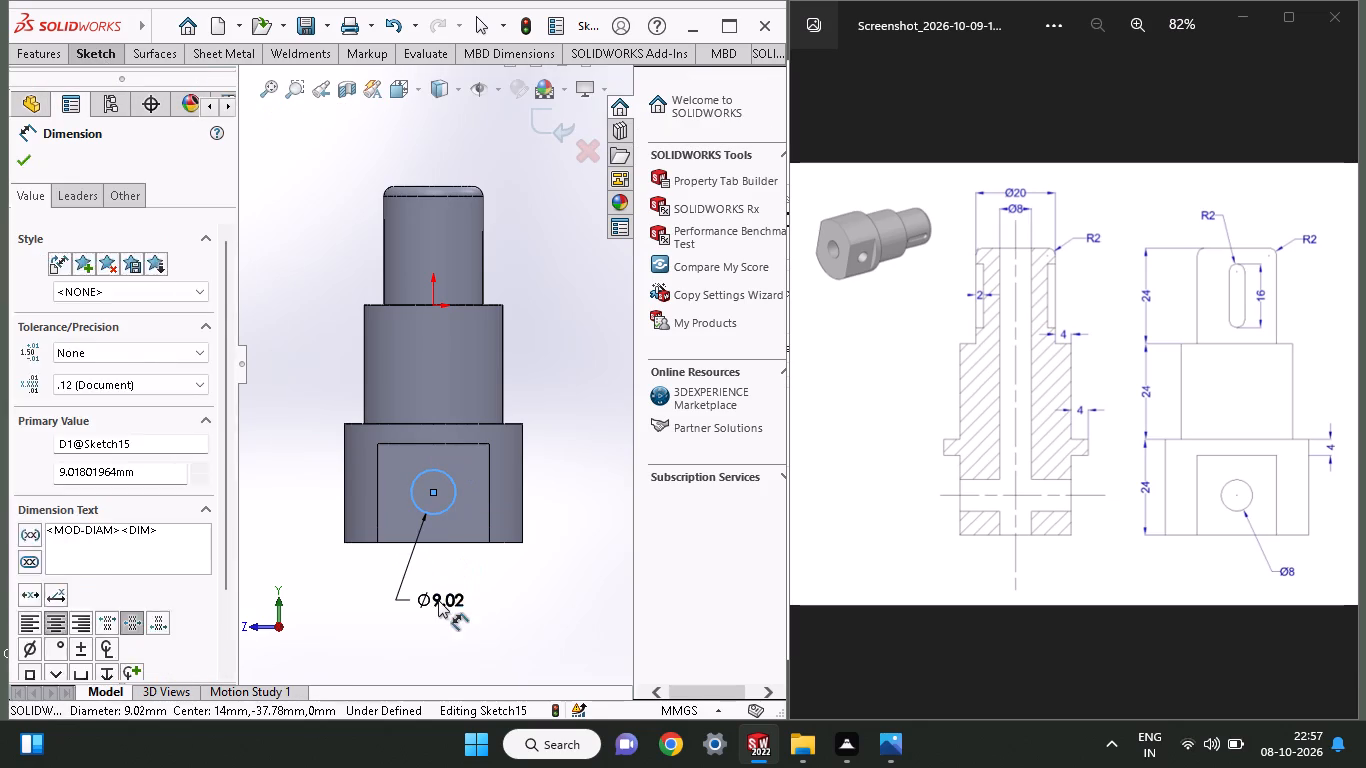
pyautogui.press('8')
pyautogui.press('Return')
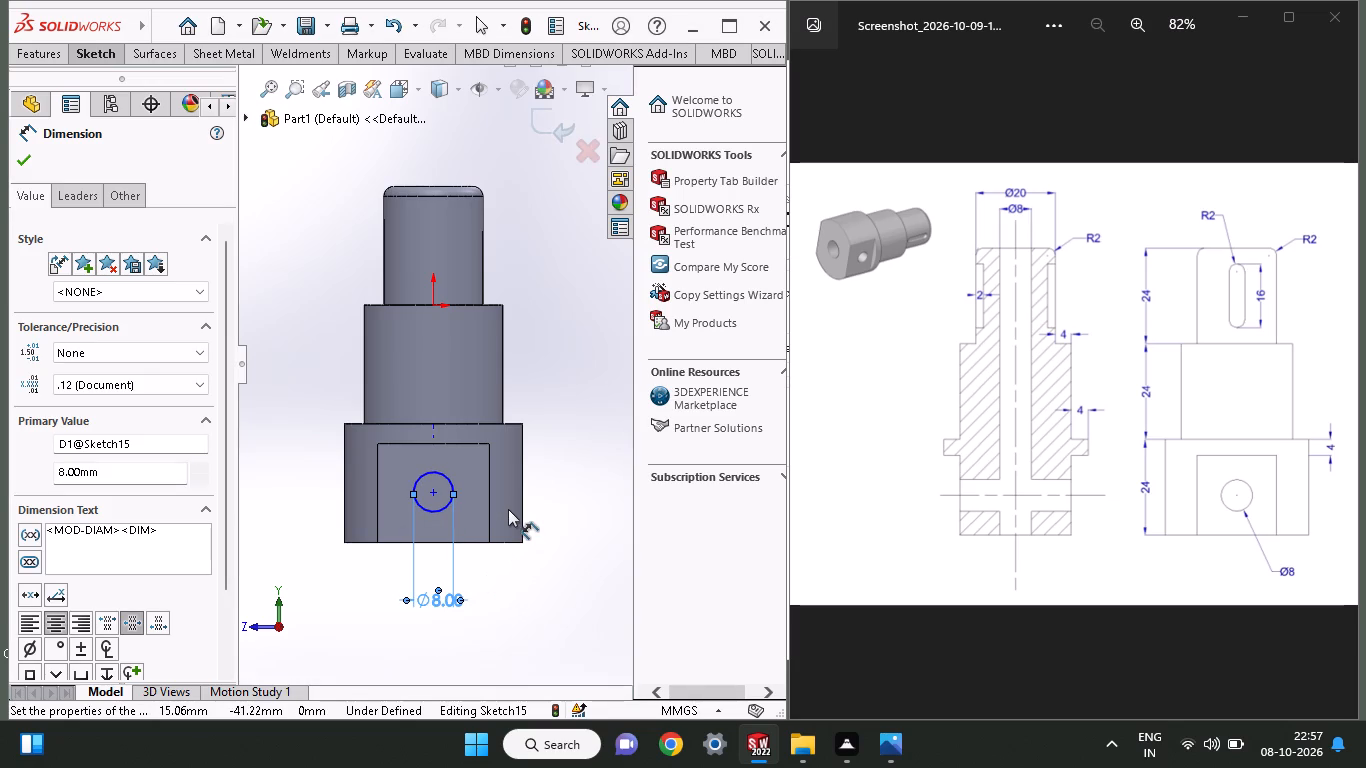
# Dimension the circle's centre 12 mm vertically from the lower corner of the base section.
pyautogui.click(430, 491)
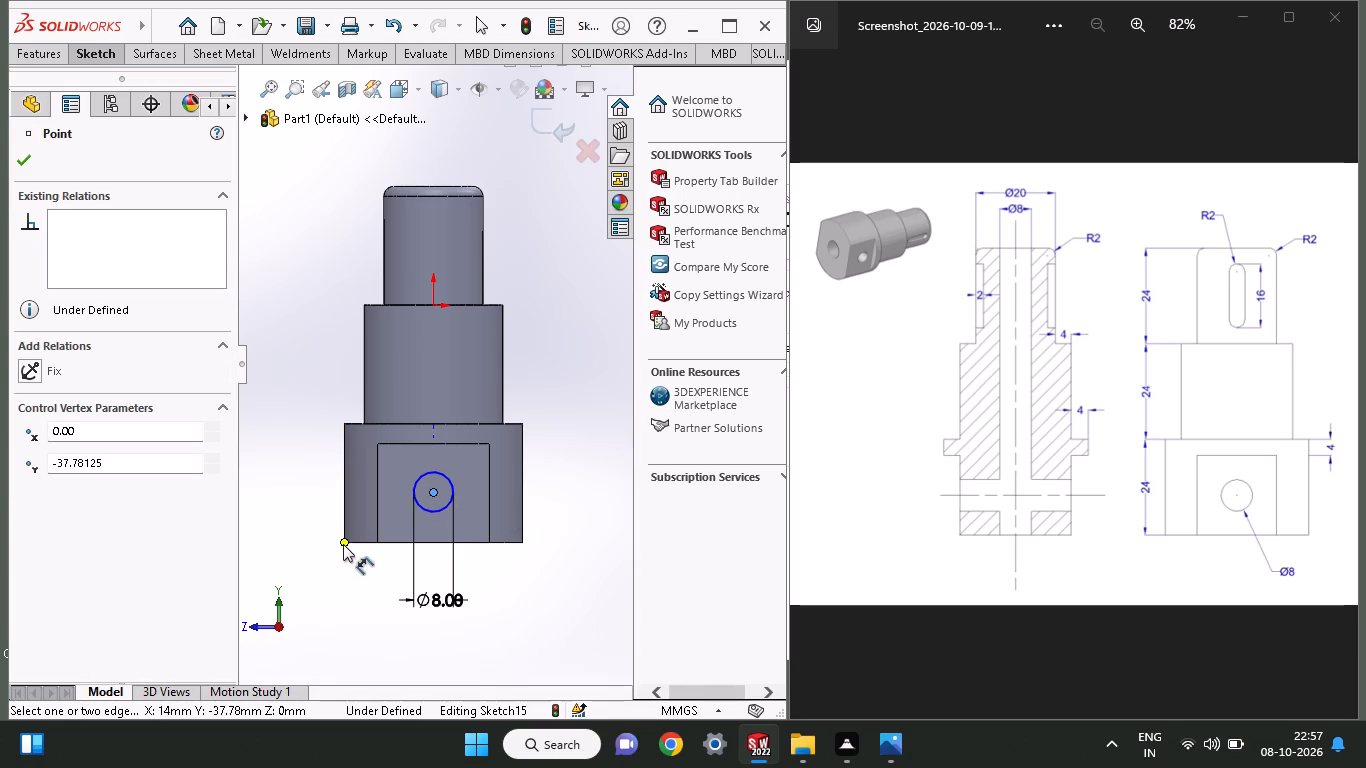
pyautogui.click(343, 544)
pyautogui.click(280, 528)
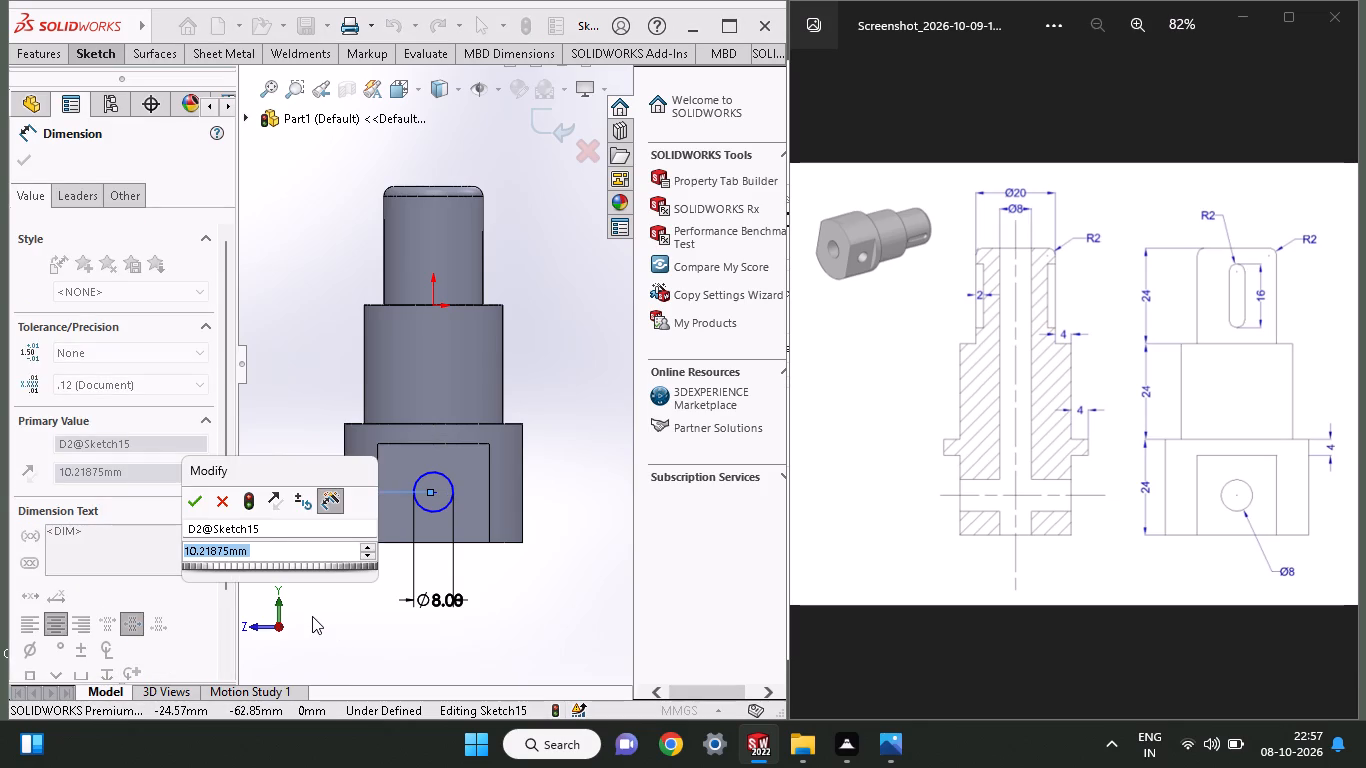
pyautogui.write('12')
pyautogui.press('Return')
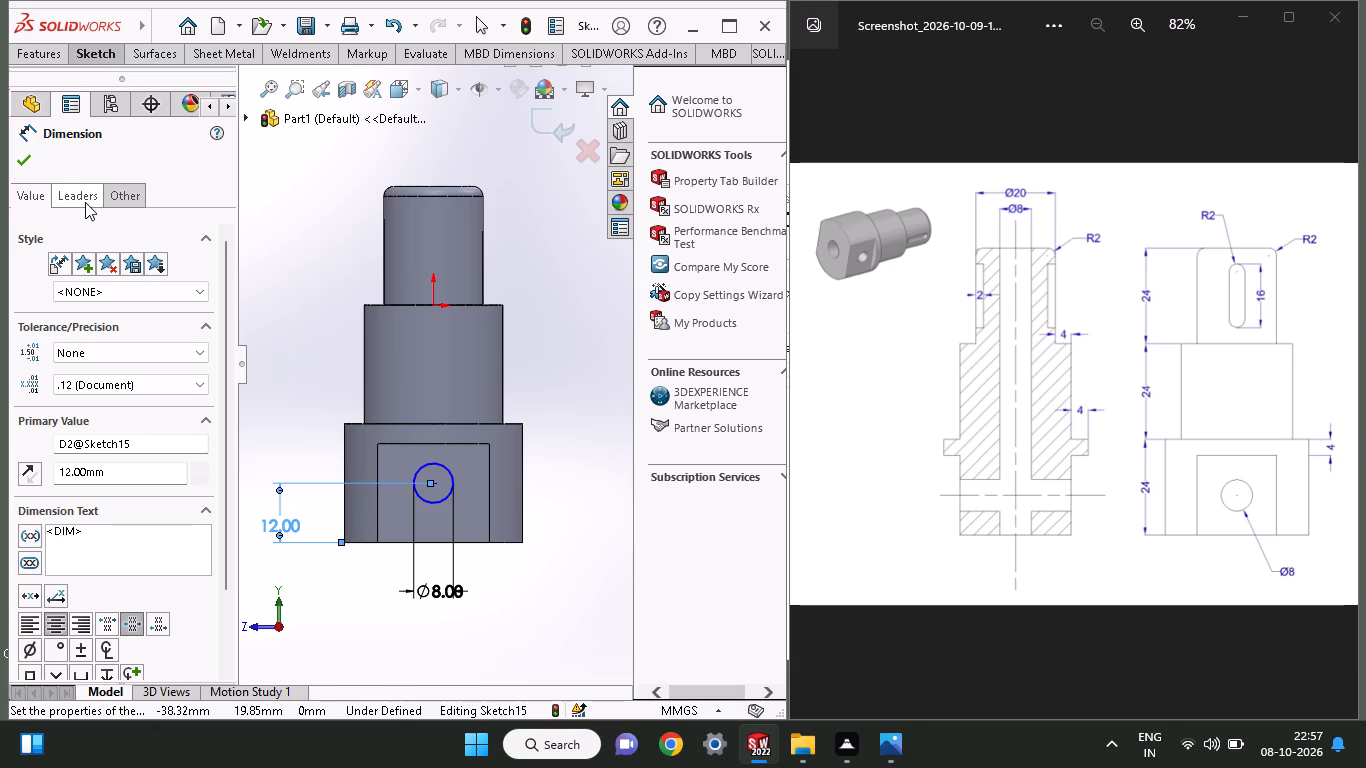
# Cut-extrude the 8 mm circle through the base section, blind 52 mm in direction 1 and 20 mm in direction 2.
pyautogui.click(26, 57)
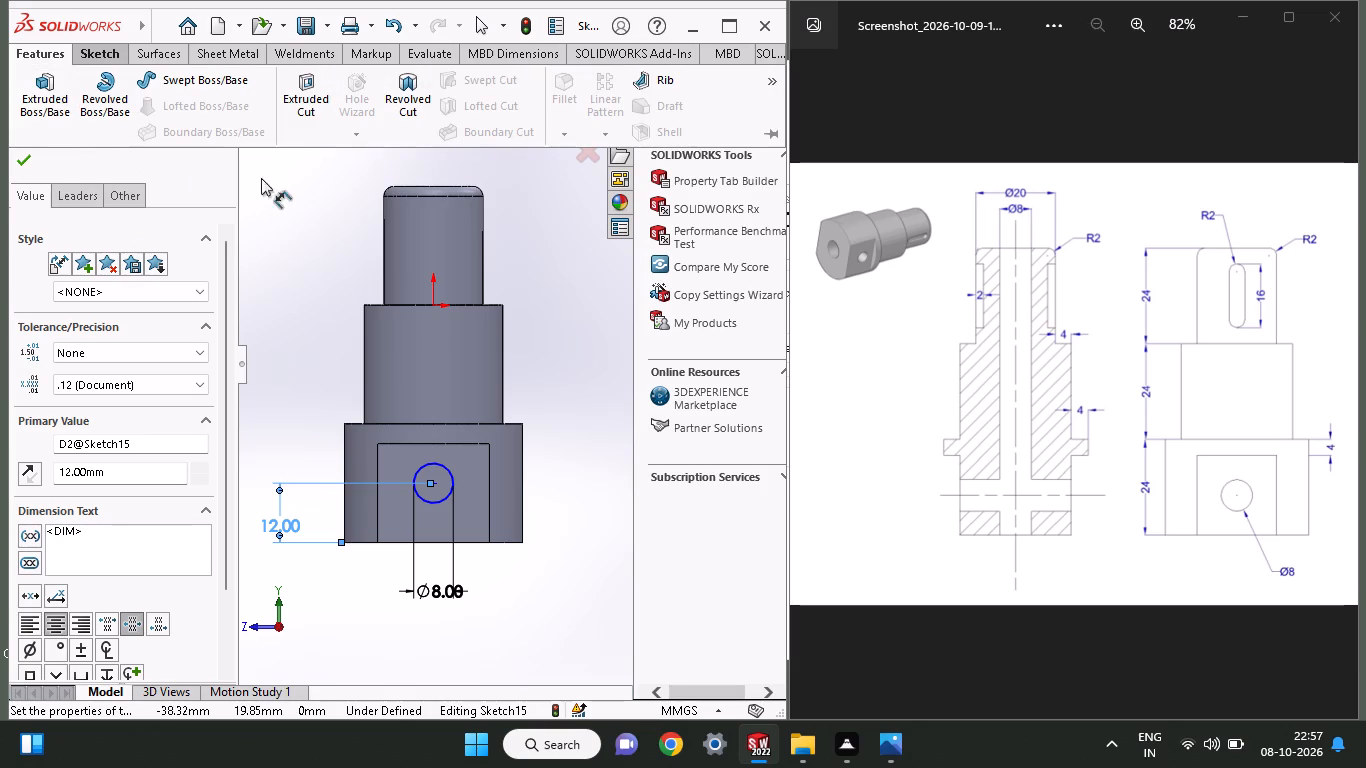
pyautogui.click(289, 137)
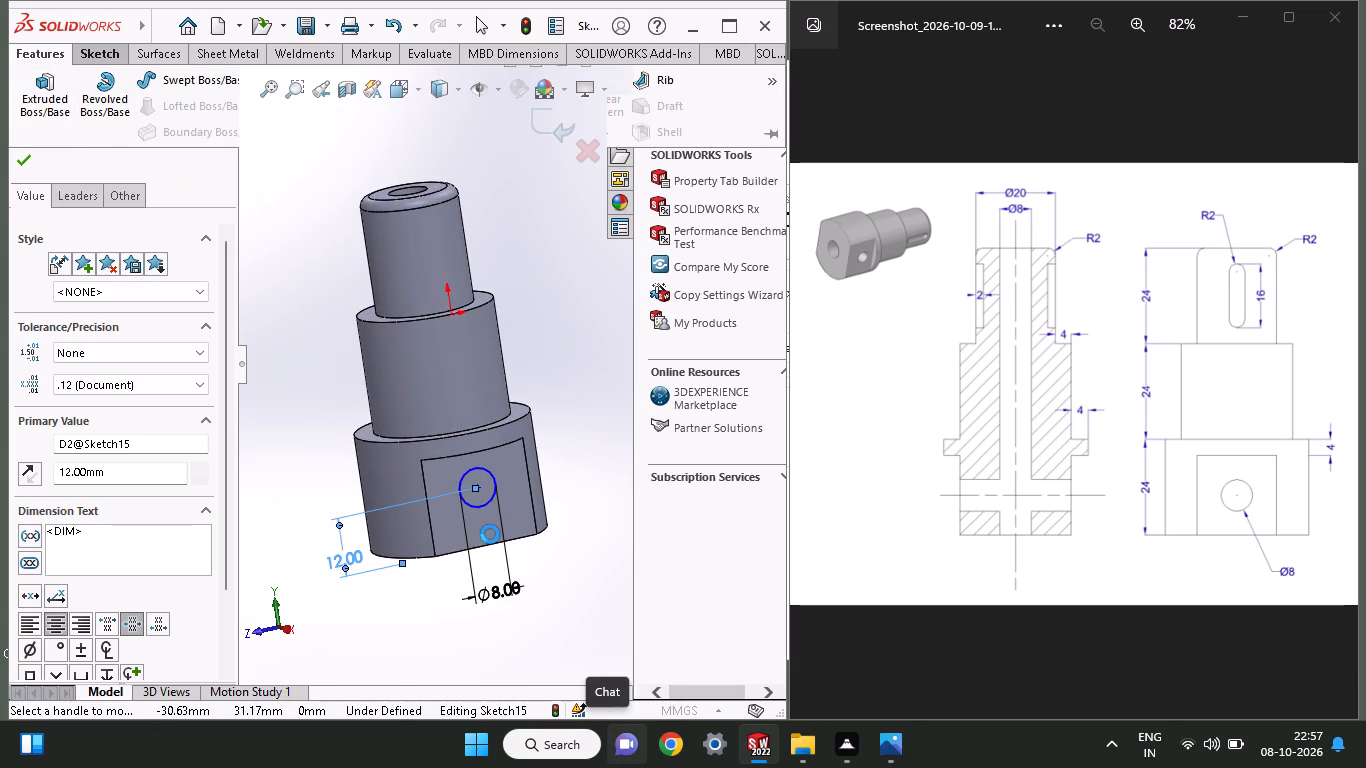
pyautogui.moveTo(490, 531); pyautogui.dragTo(540, 561, button='middle')
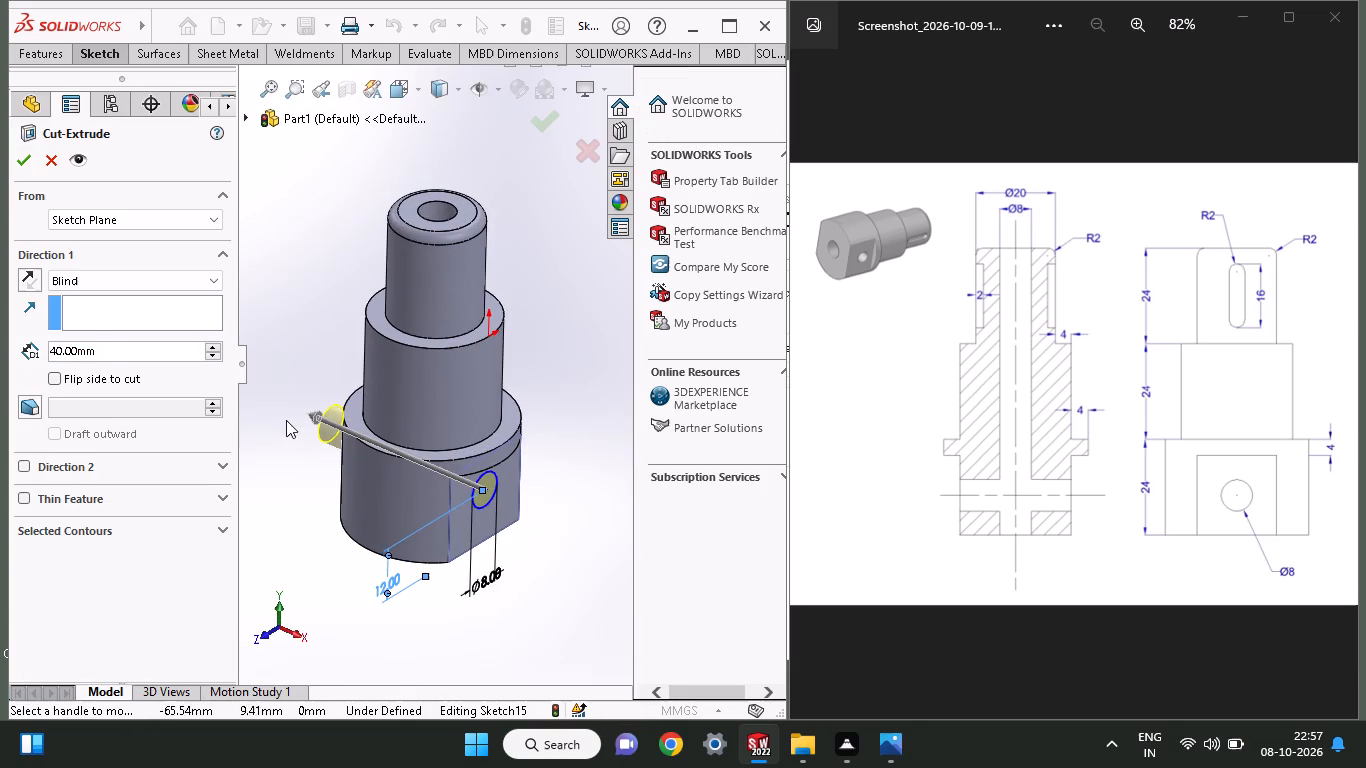
pyautogui.moveTo(314, 423); pyautogui.dragTo(286, 416)
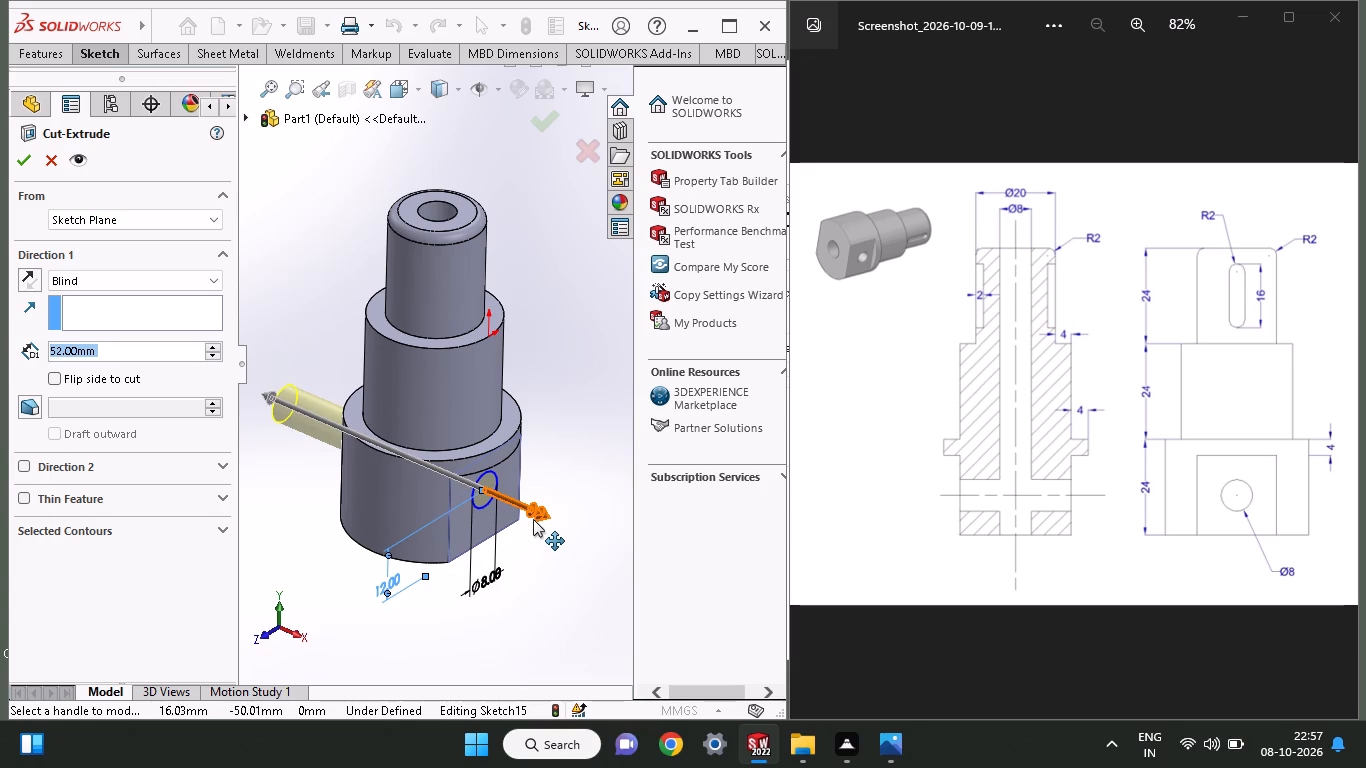
pyautogui.moveTo(533, 519); pyautogui.dragTo(563, 528)
pyautogui.moveTo(512, 565); pyautogui.dragTo(550, 585, button='middle')
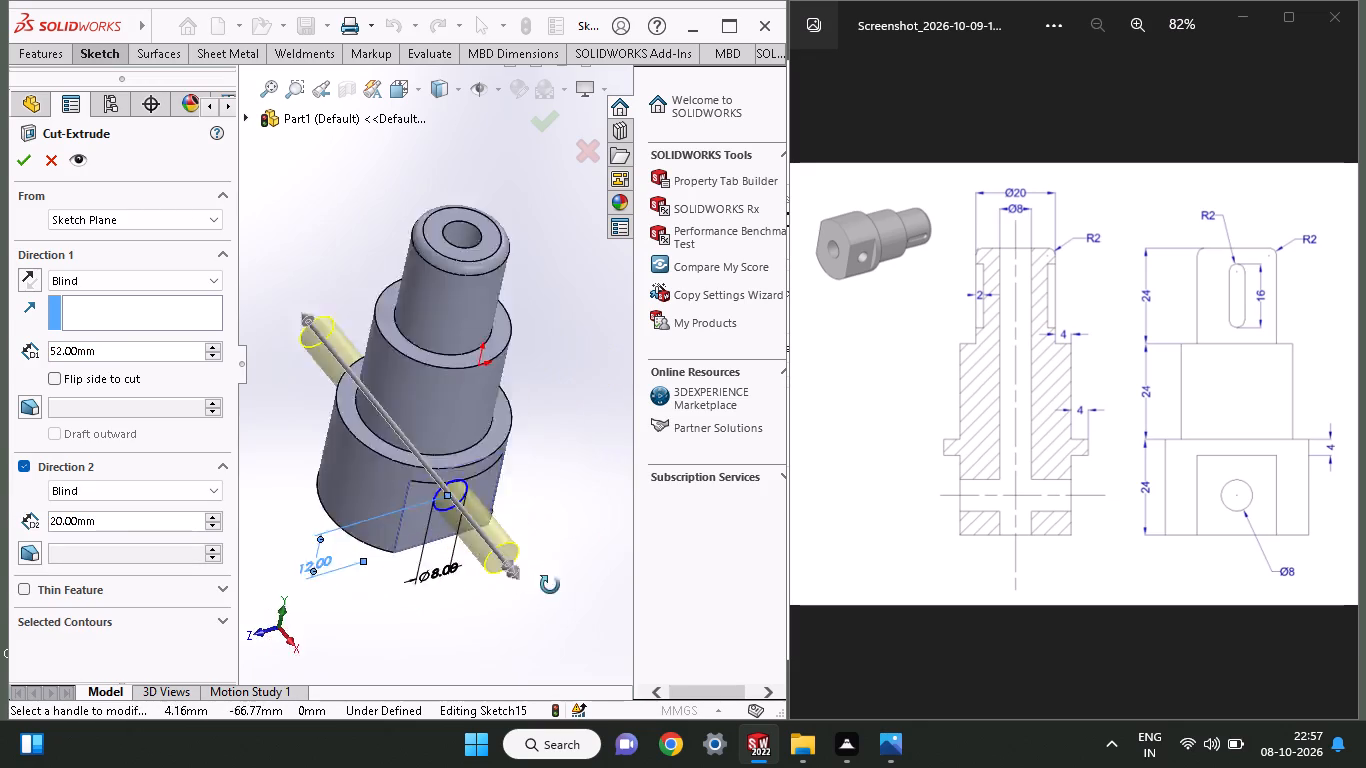
pyautogui.moveTo(550, 585); pyautogui.dragTo(198, 686, button='middle')
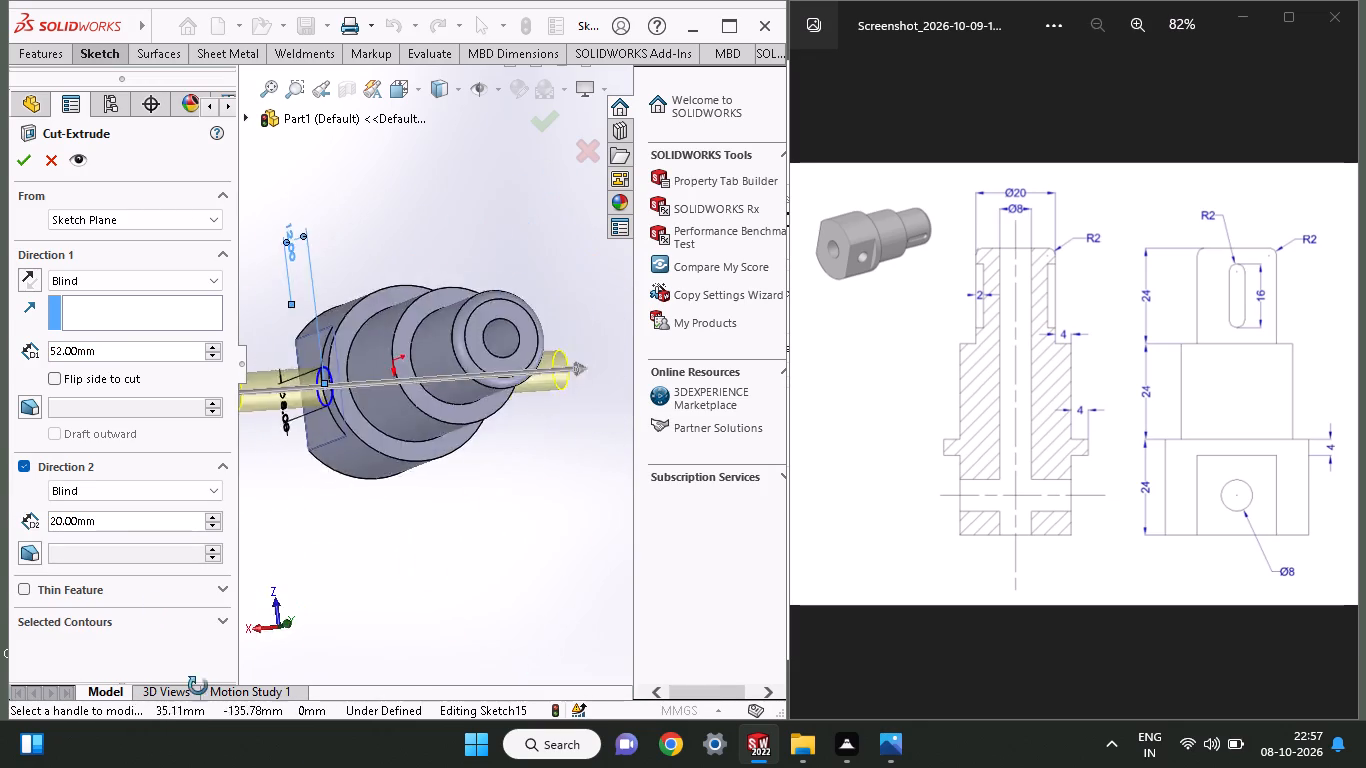
pyautogui.moveTo(198, 686); pyautogui.dragTo(458, 314, button='middle')
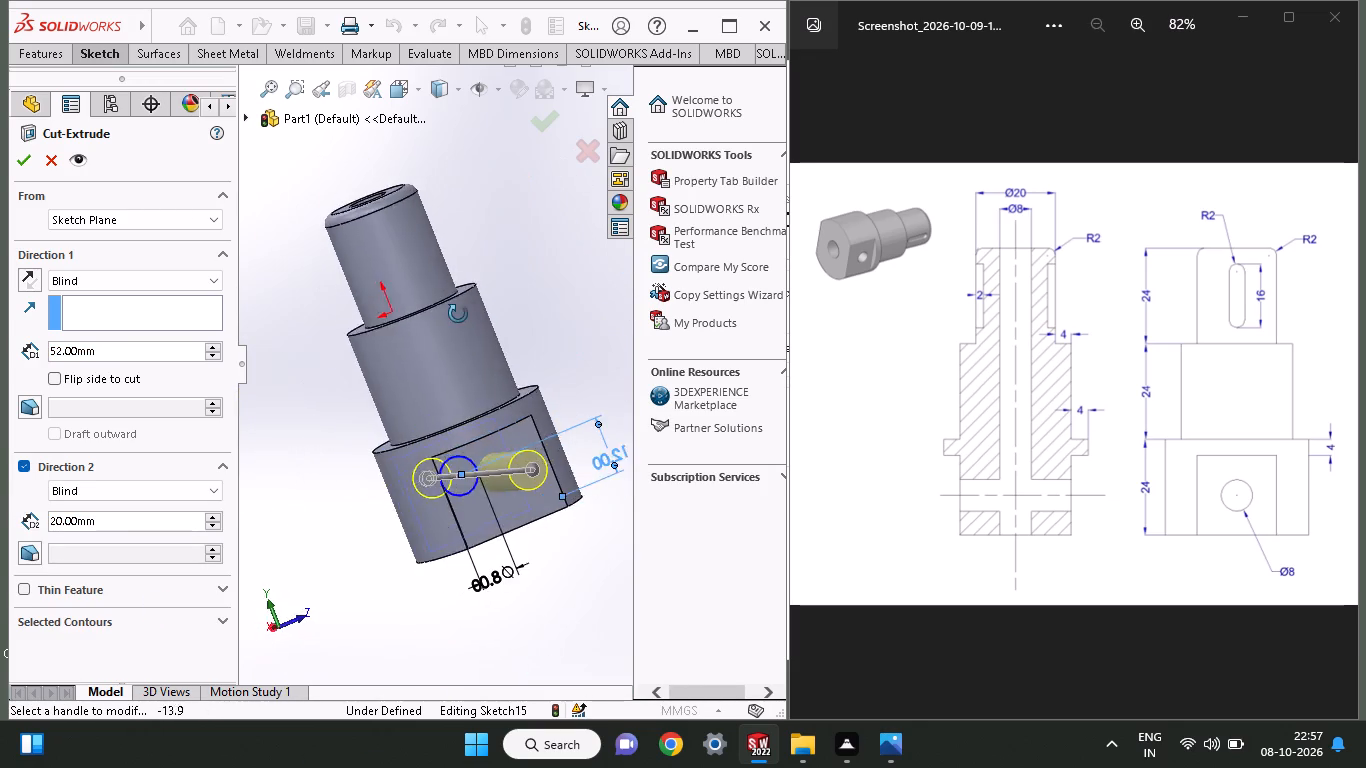
pyautogui.moveTo(458, 314); pyautogui.dragTo(351, 382, button='middle')
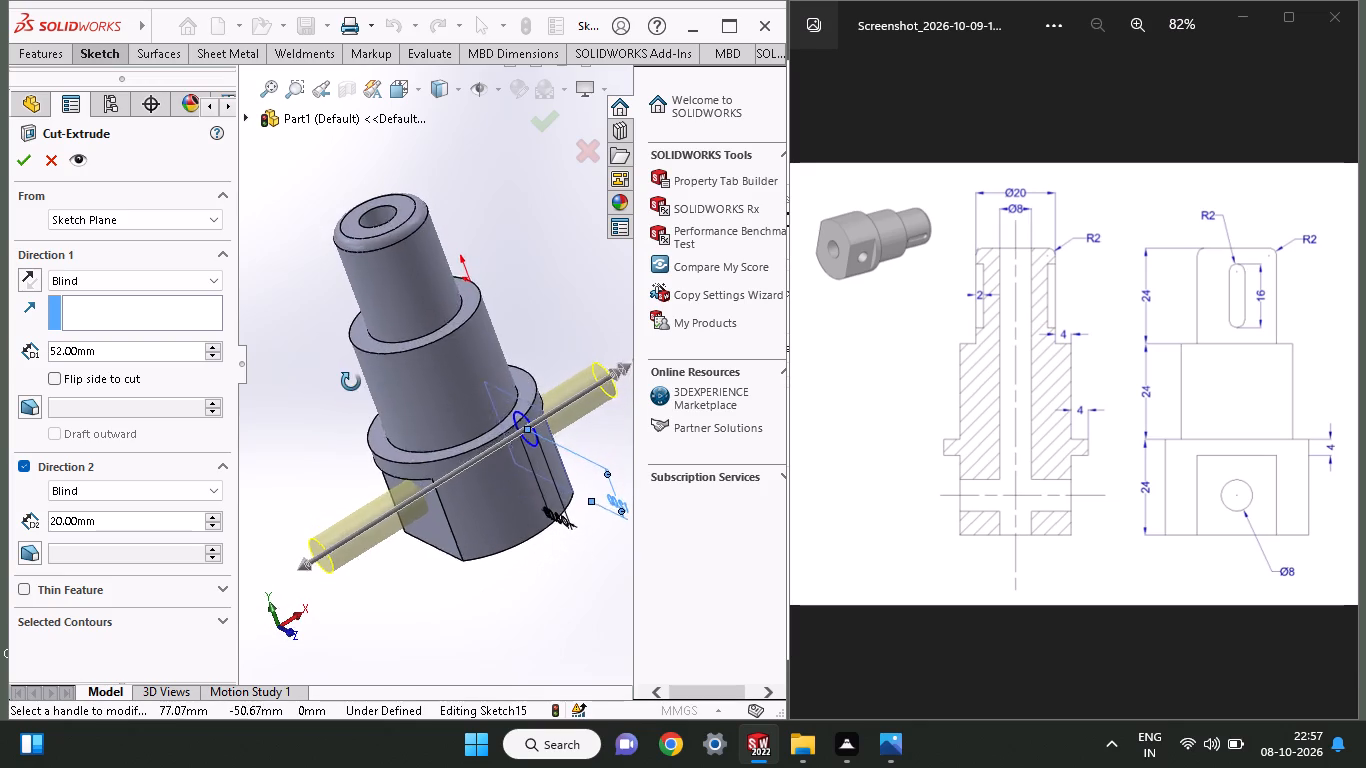
pyautogui.moveTo(351, 382); pyautogui.dragTo(298, 367, button='middle')
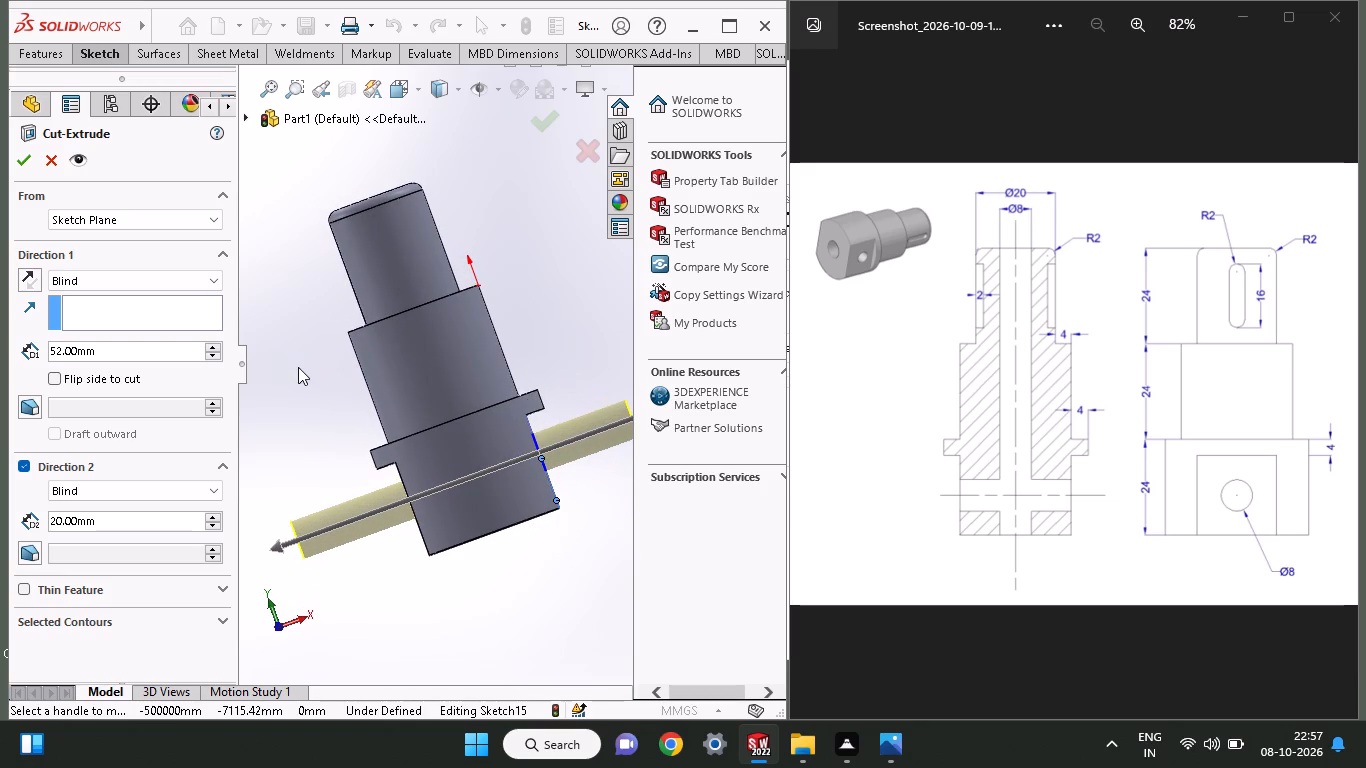
pyautogui.click(14, 169)
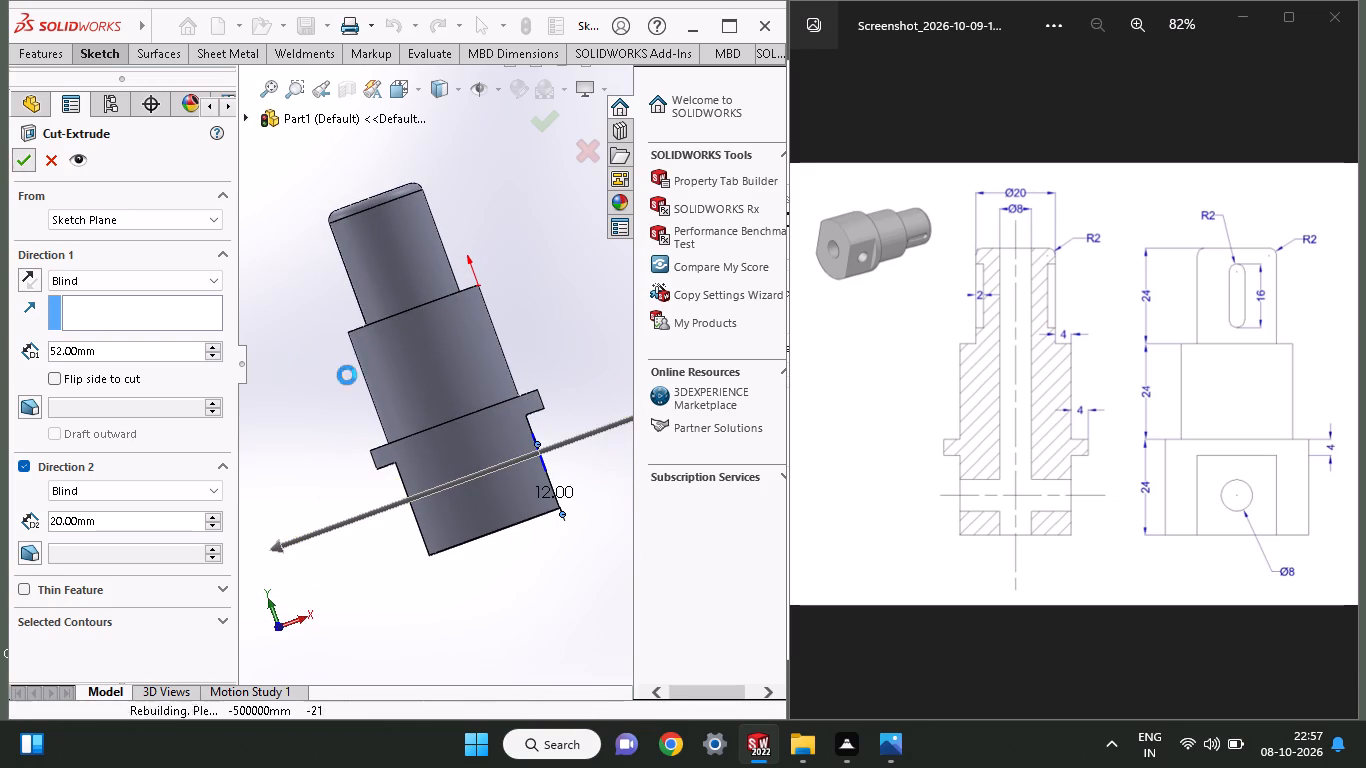
pyautogui.moveTo(332, 554); pyautogui.dragTo(502, 529, button='middle')
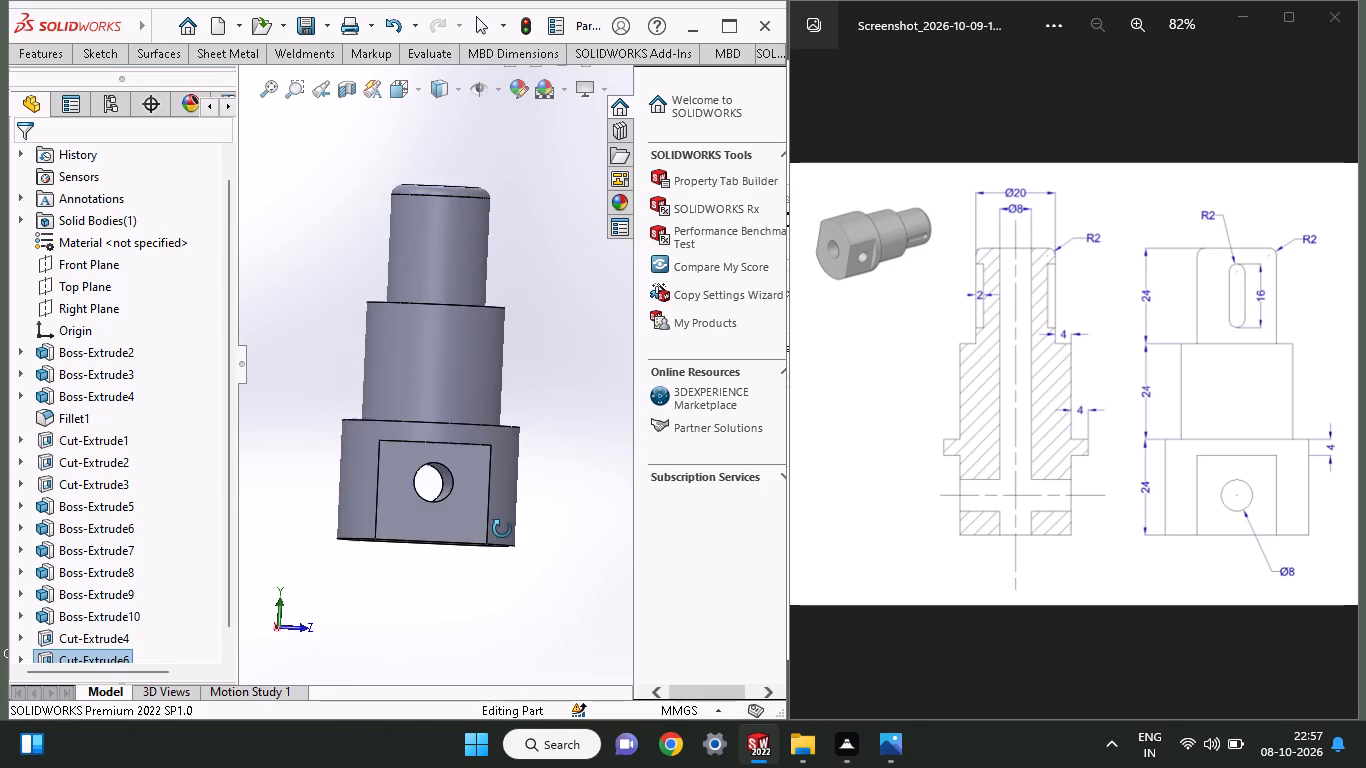
pyautogui.moveTo(502, 529); pyautogui.dragTo(426, 699, button='middle')
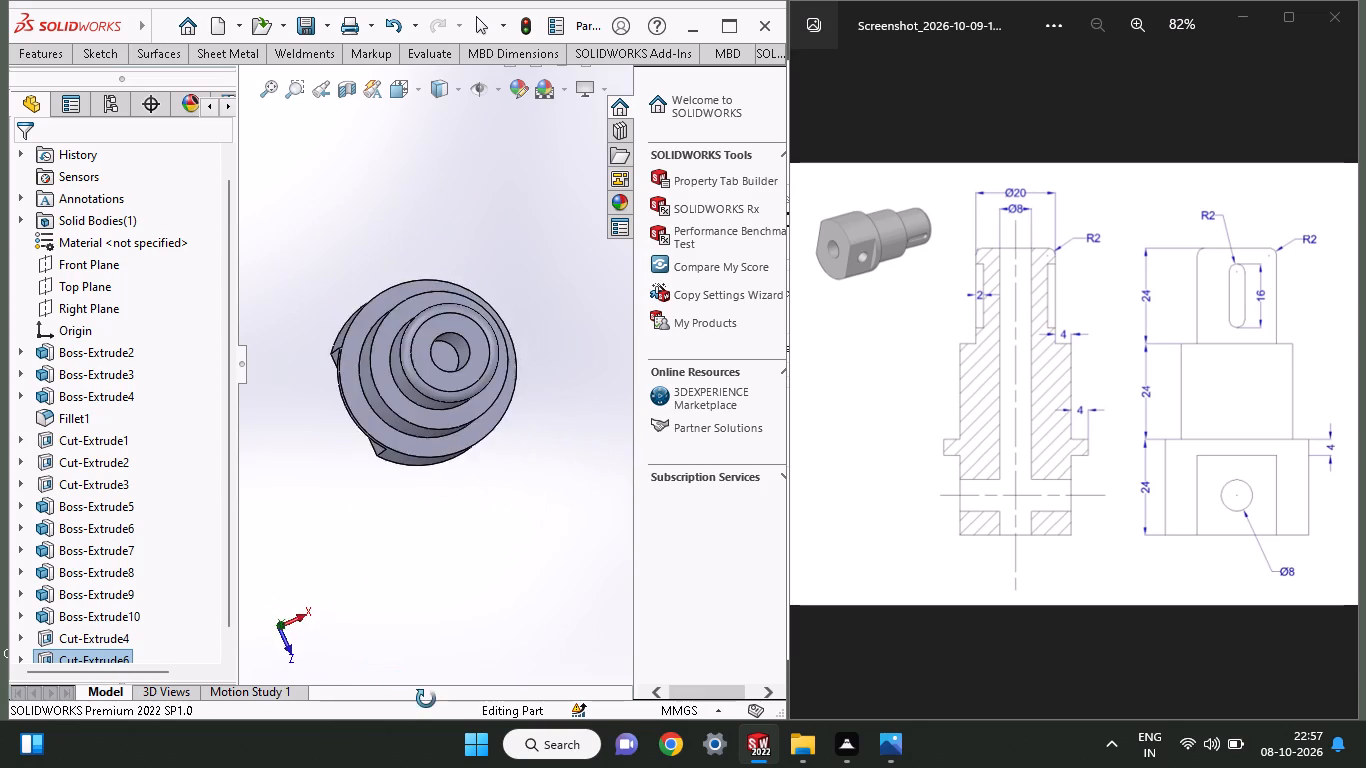
# Sketch a circle of 4 mm radius on the floor of the axial bore in the 20 mm section, centred on the origin.
pyautogui.moveTo(426, 699); pyautogui.dragTo(407, 767, button='middle')
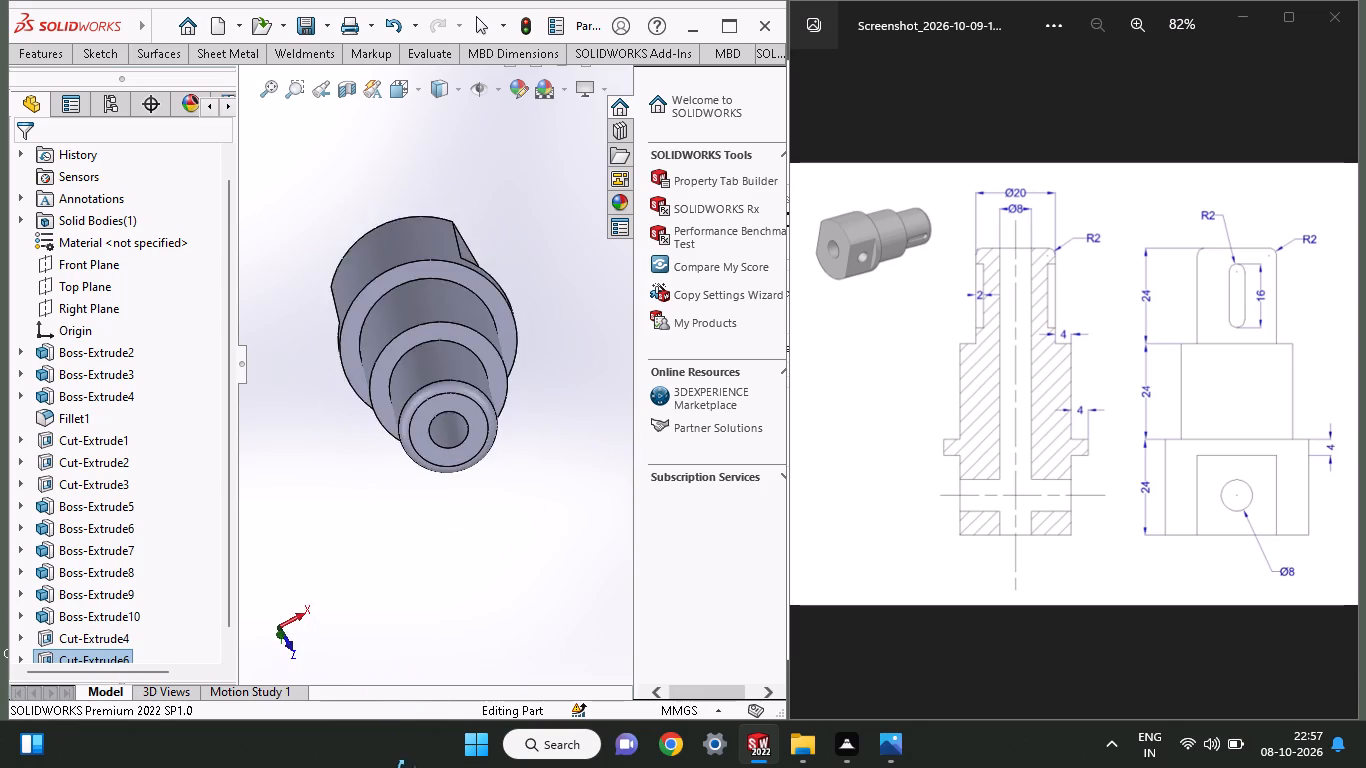
pyautogui.moveTo(407, 767); pyautogui.dragTo(393, 694, button='middle')
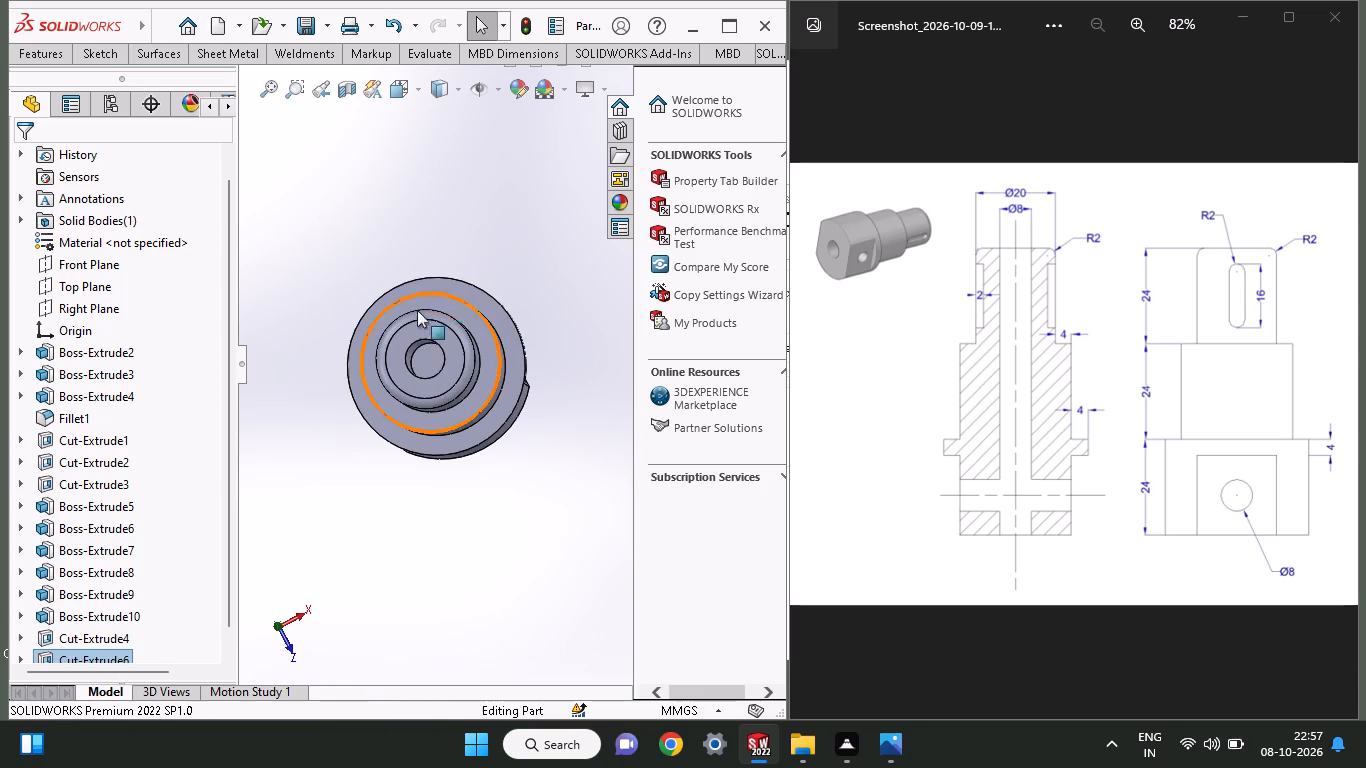
pyautogui.click(420, 356)
pyautogui.click(499, 299)
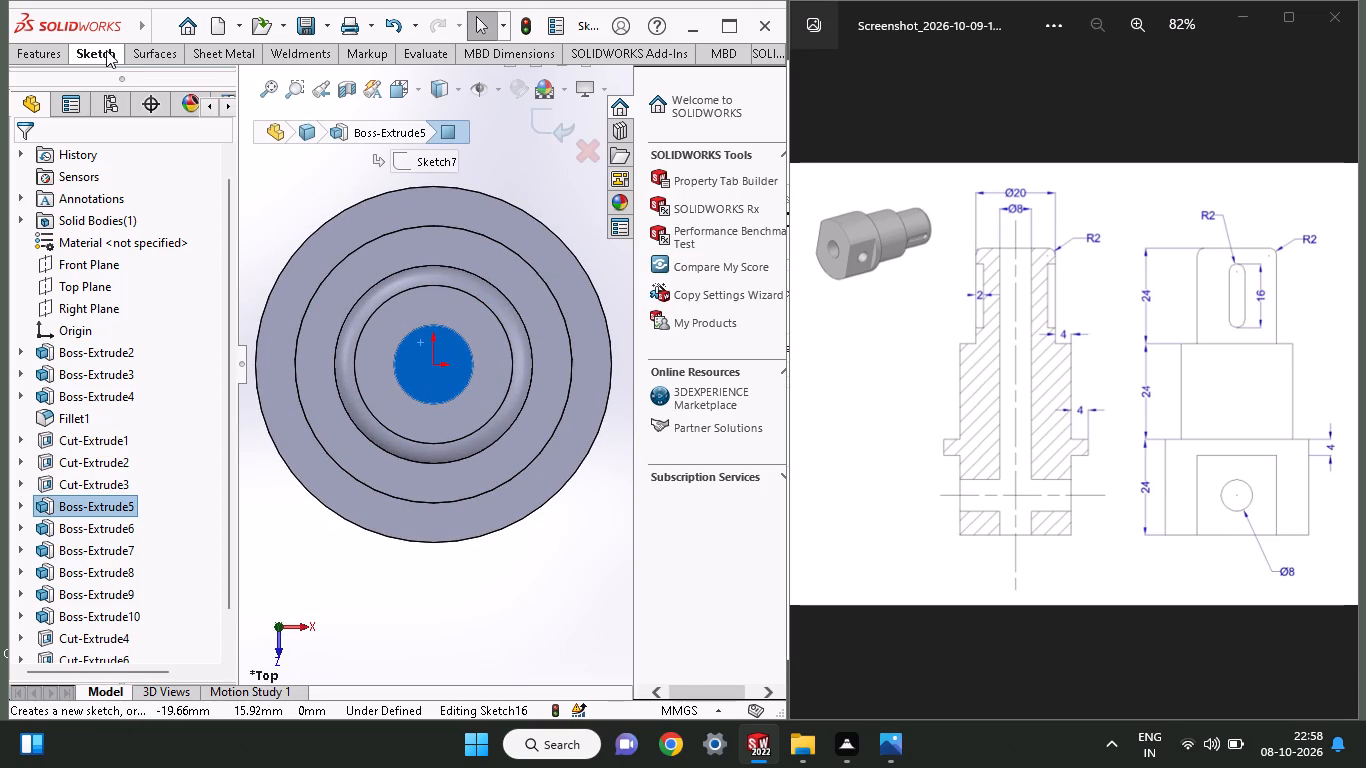
pyautogui.click(106, 50)
pyautogui.click(142, 135)
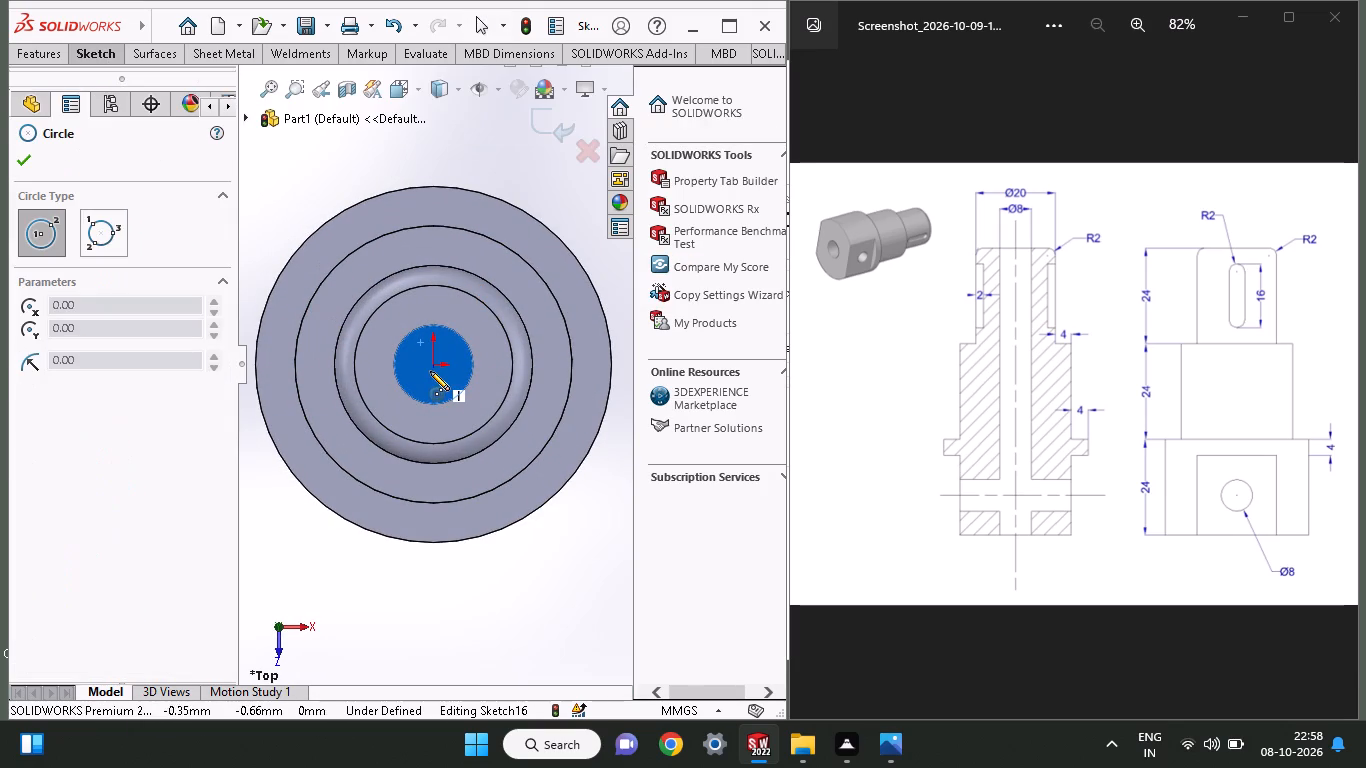
pyautogui.click(436, 366)
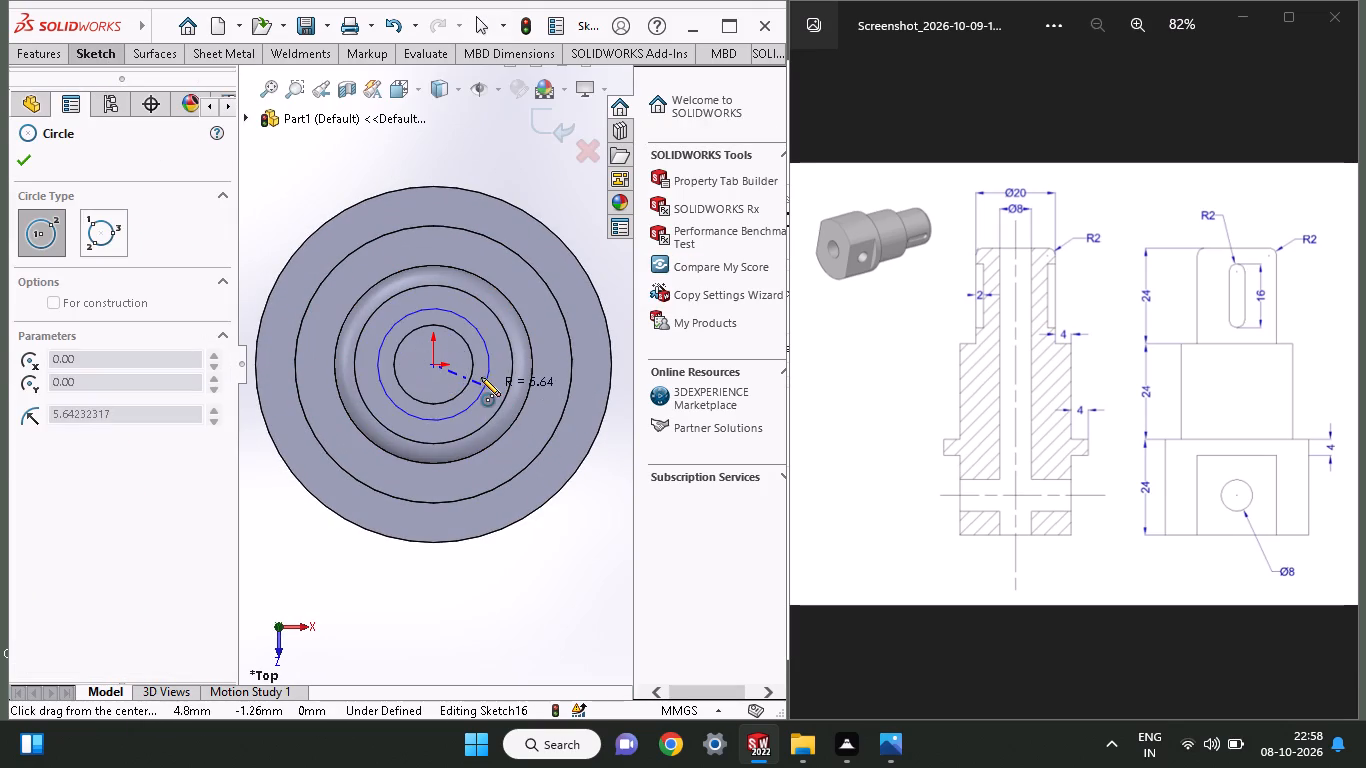
pyautogui.click(469, 374)
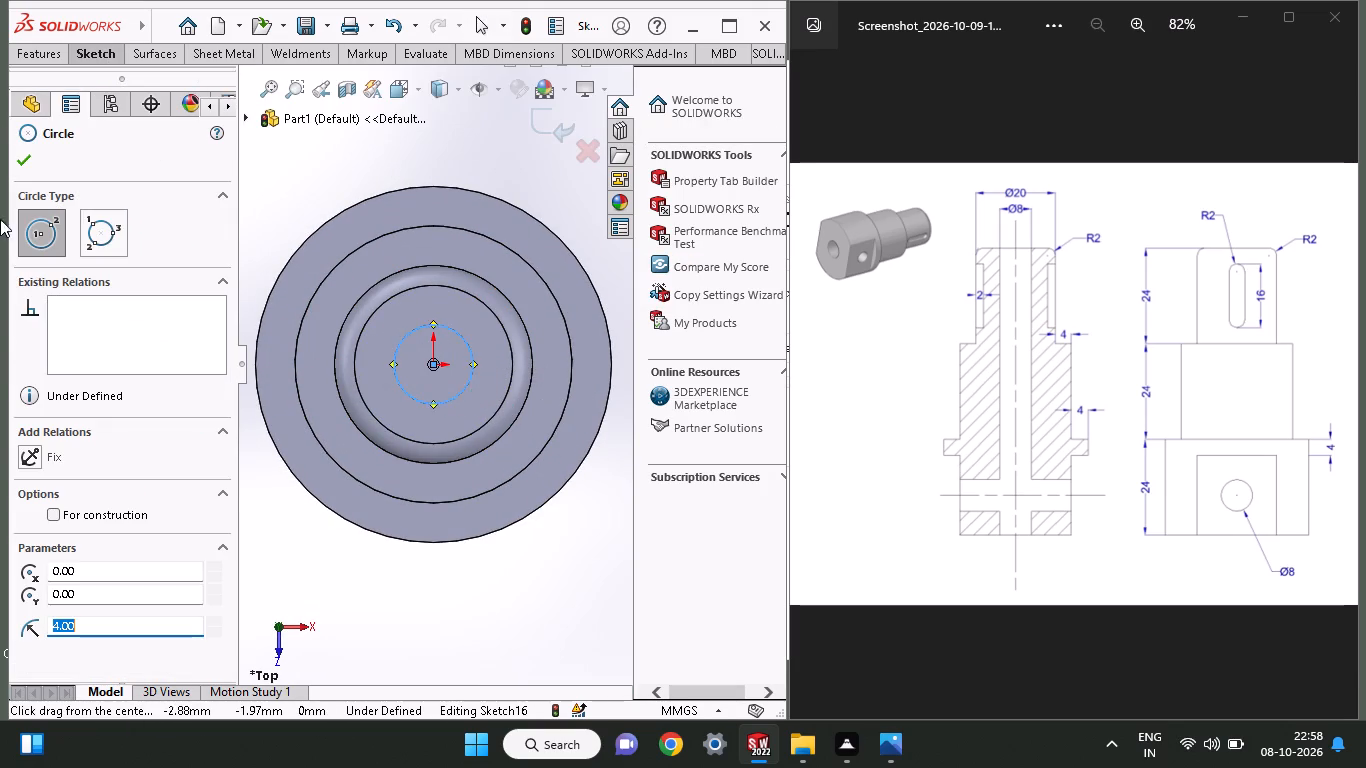
# Cut-extrude the bore circle downward along the shaft axis, blind 5 mm.
pyautogui.click(64, 56)
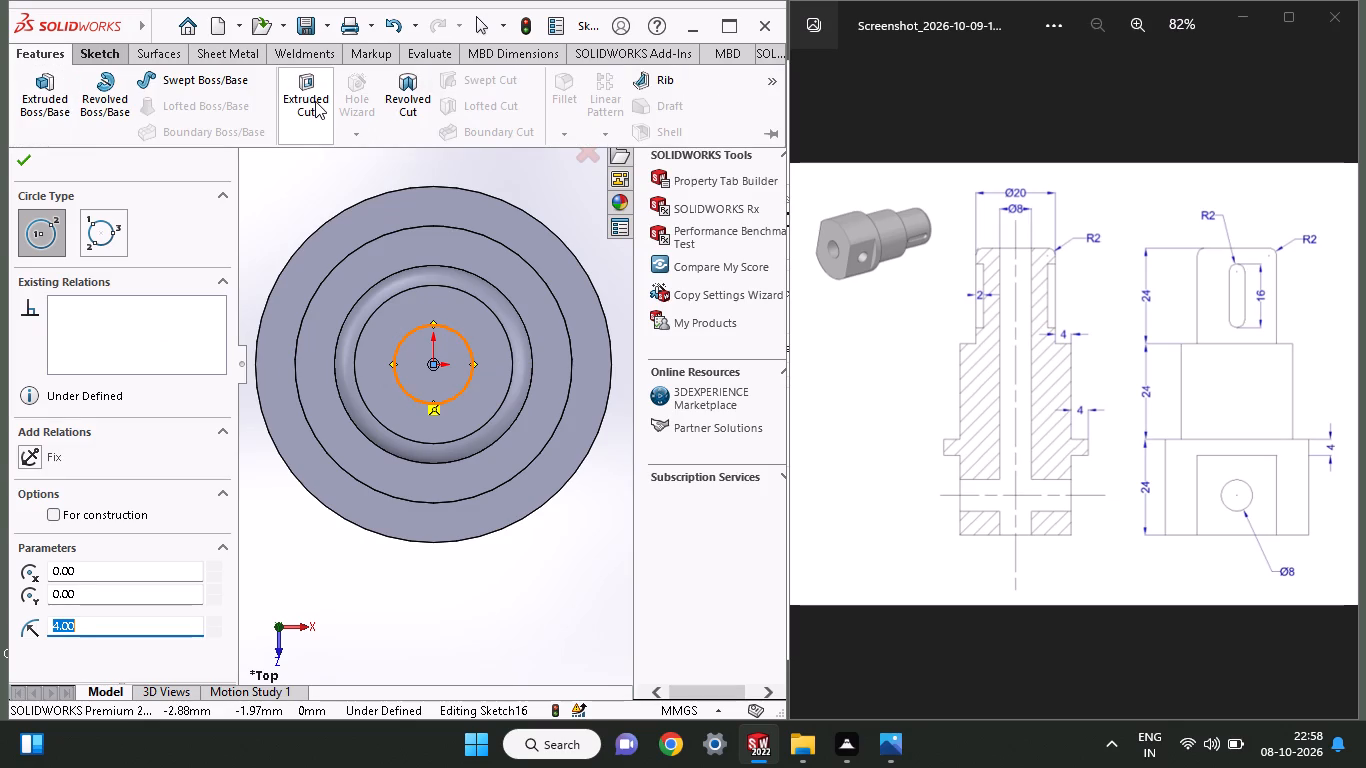
pyautogui.click(315, 101)
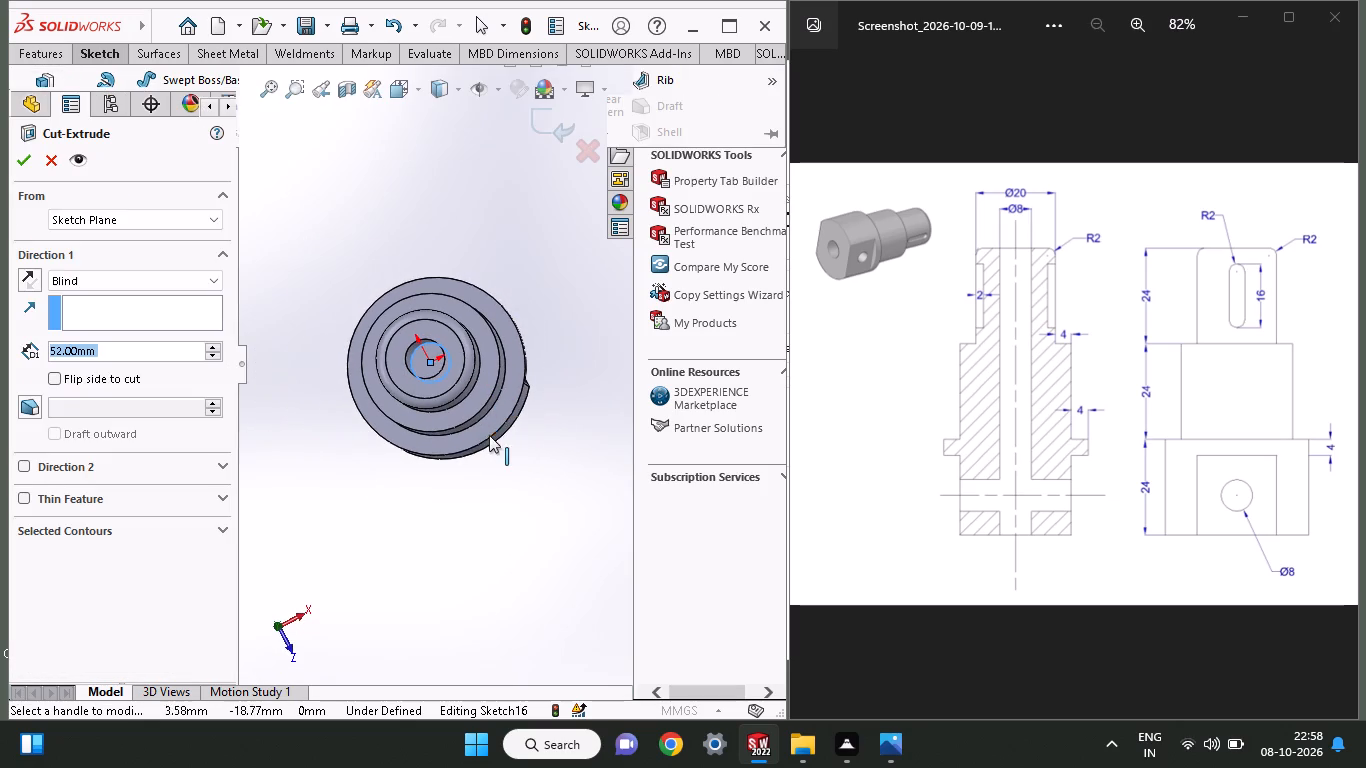
pyautogui.moveTo(484, 417); pyautogui.dragTo(487, 307, button='middle')
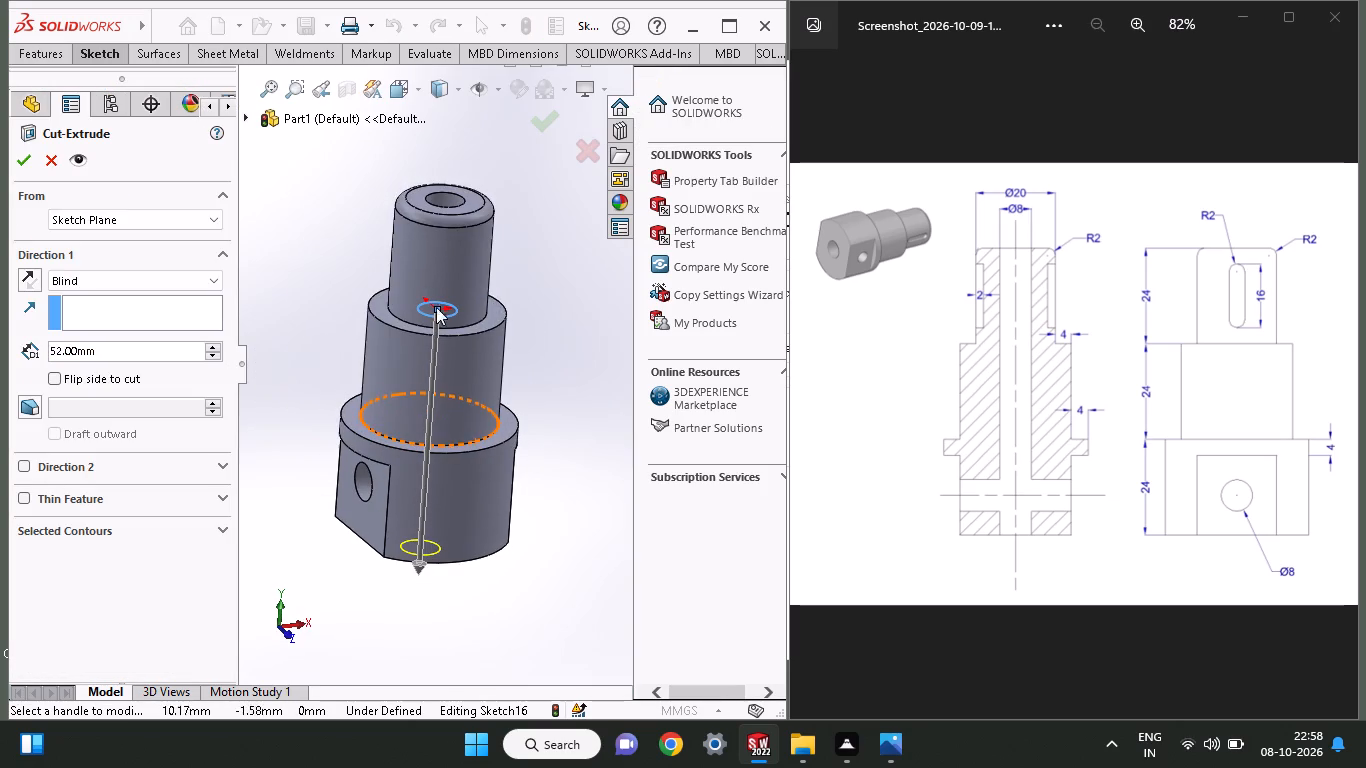
pyautogui.moveTo(109, 348); pyautogui.dragTo(0, 380)
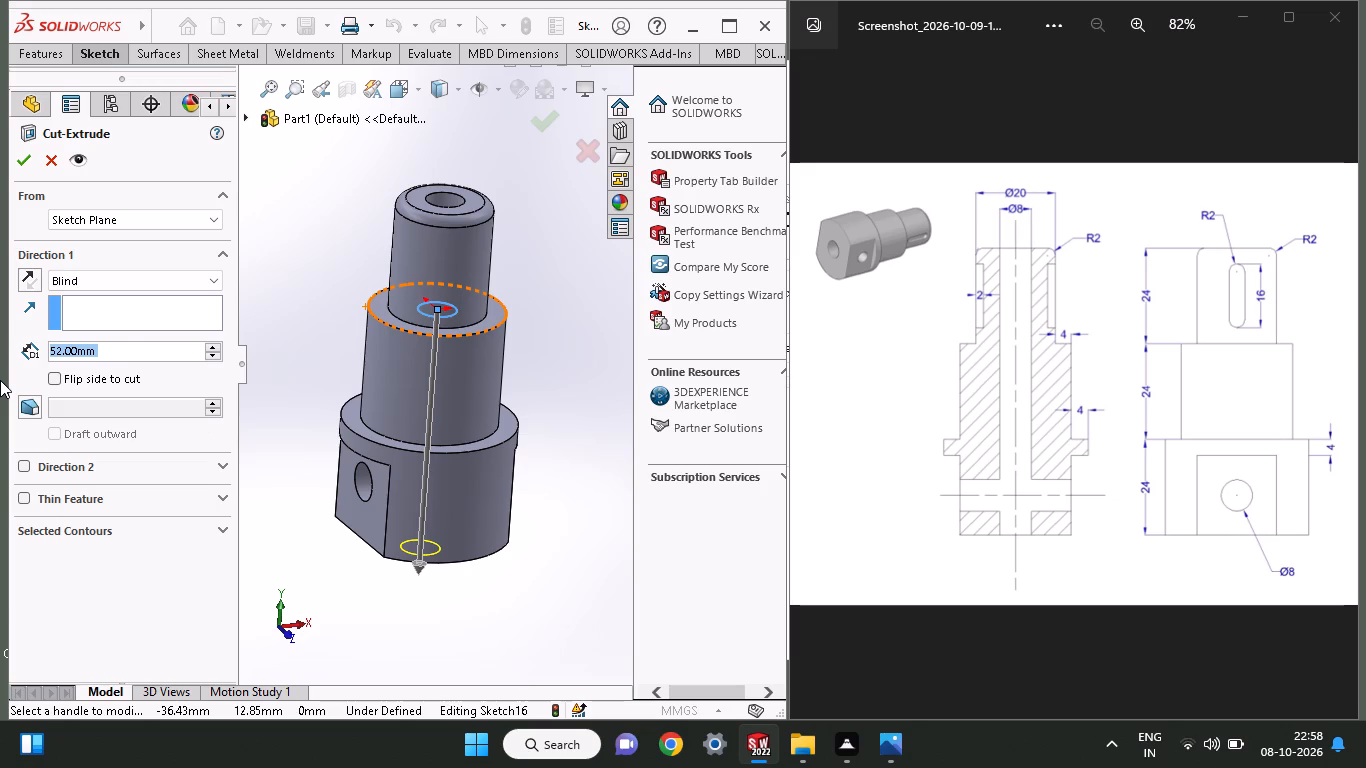
pyautogui.press('5')
pyautogui.press('Return')
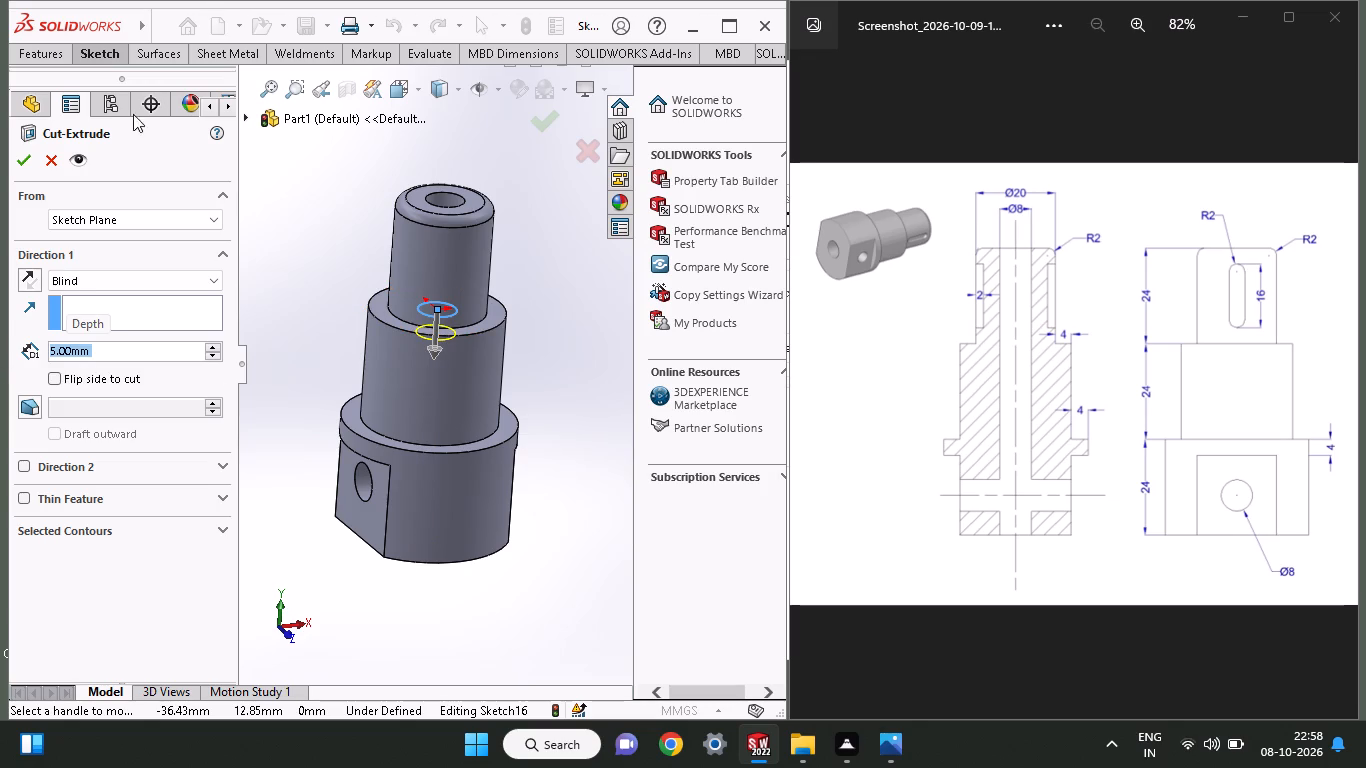
pyautogui.click(18, 162)
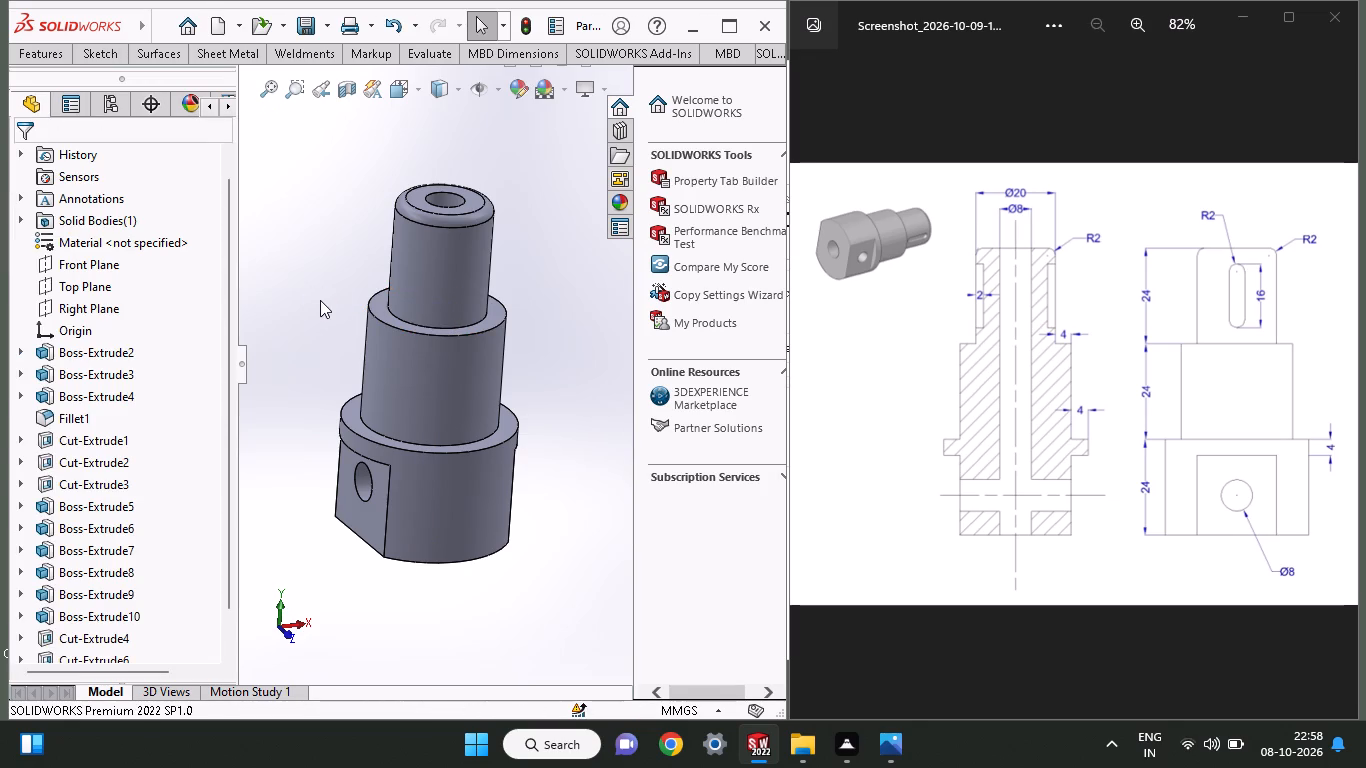
# Examine the stepped shaft from the side and from the bore end to check the axial bore and cross hole.
pyautogui.moveTo(367, 283); pyautogui.dragTo(349, 373, button='middle')
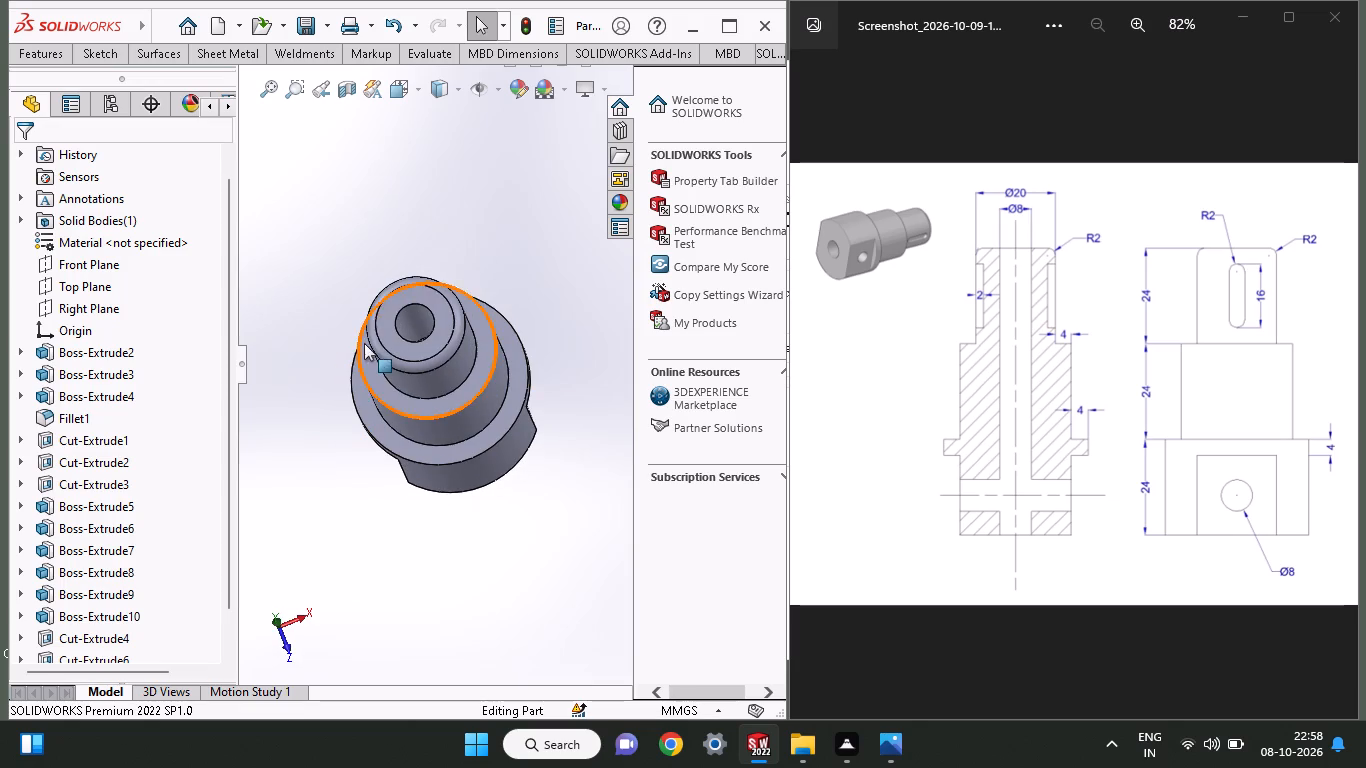
pyautogui.moveTo(385, 585); pyautogui.dragTo(430, 474, button='middle')
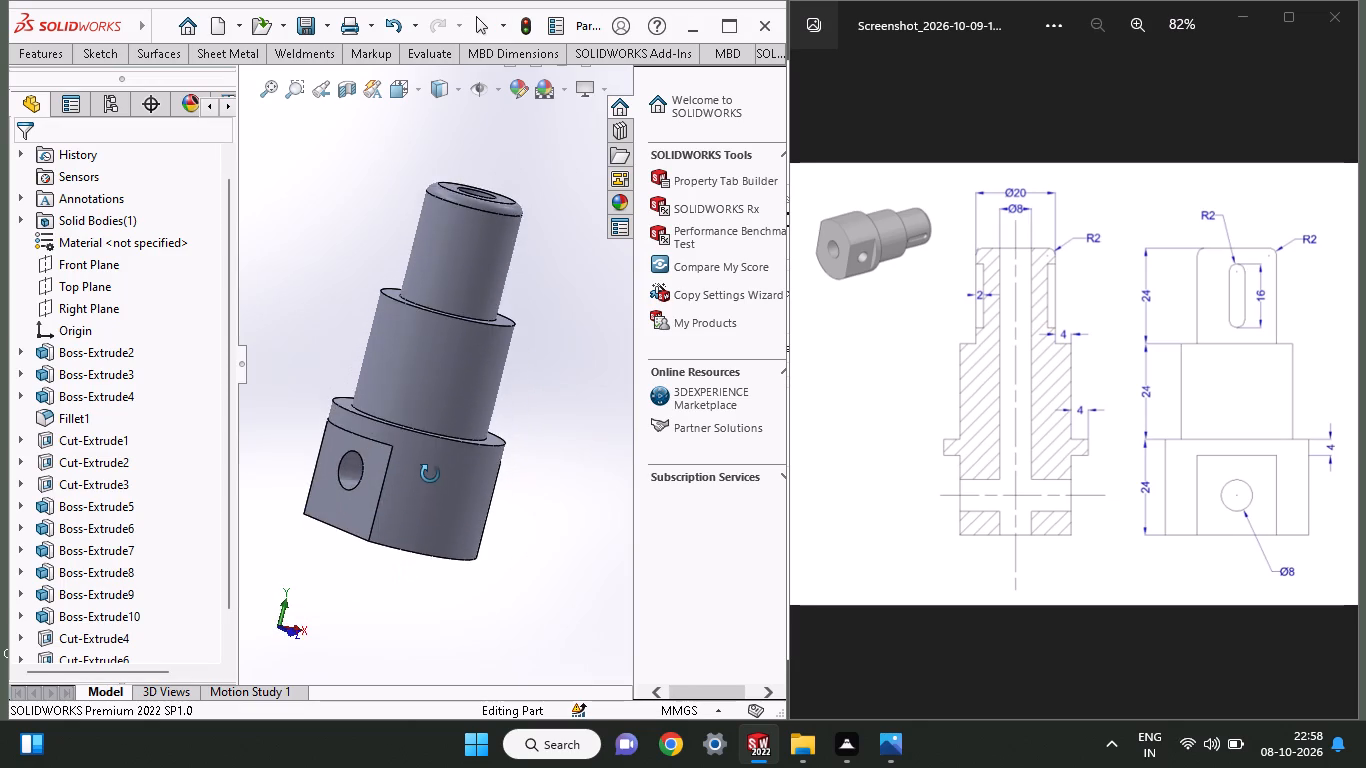
pyautogui.moveTo(430, 474); pyautogui.dragTo(297, 453, button='middle')
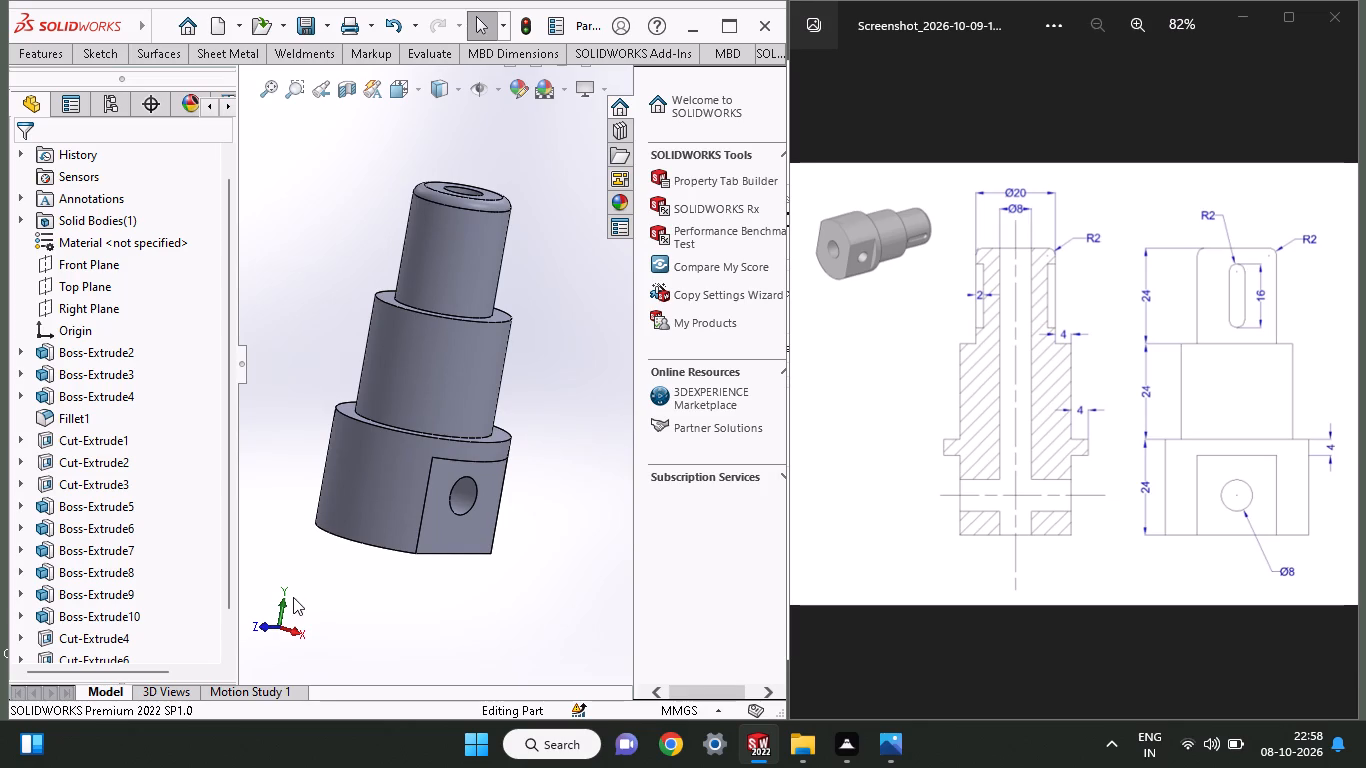
pyautogui.moveTo(370, 393); pyautogui.dragTo(392, 456, button='middle')
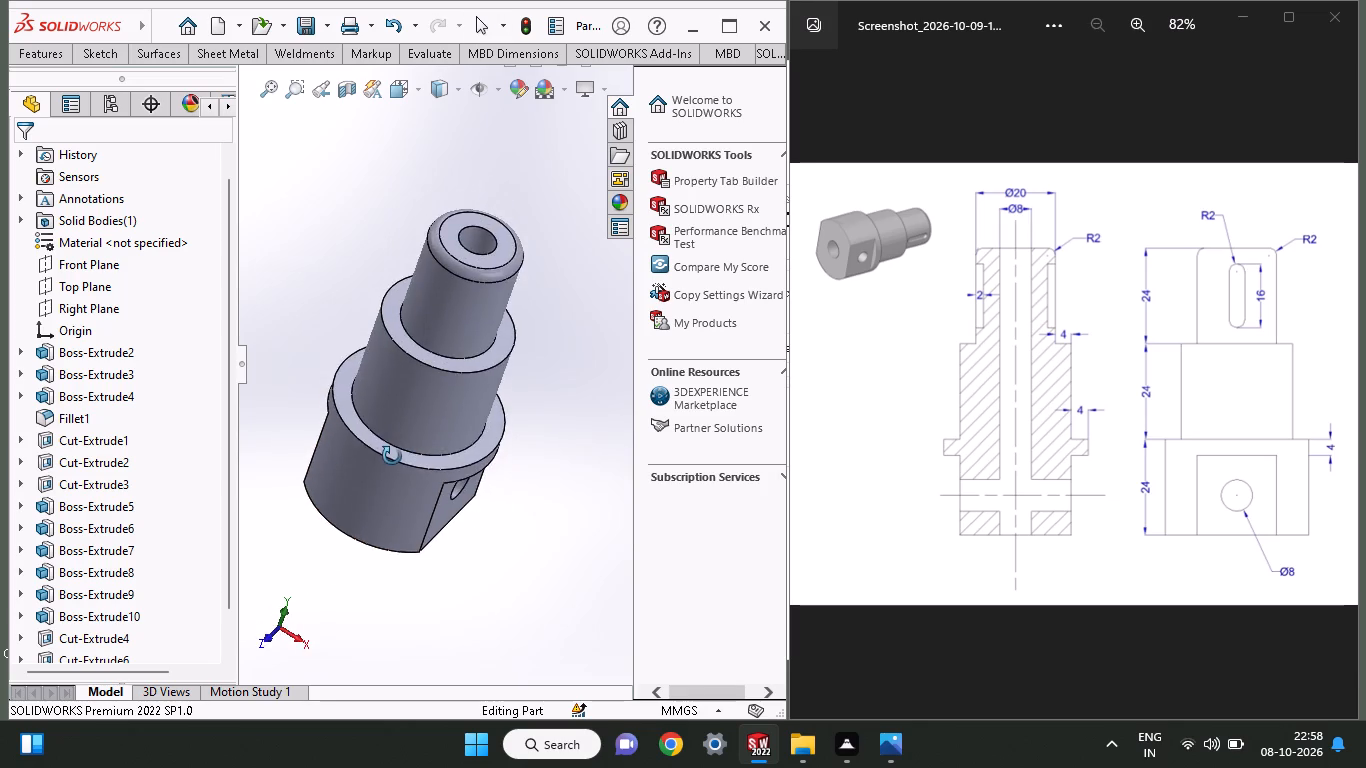
pyautogui.moveTo(392, 456); pyautogui.dragTo(444, 398, button='middle')
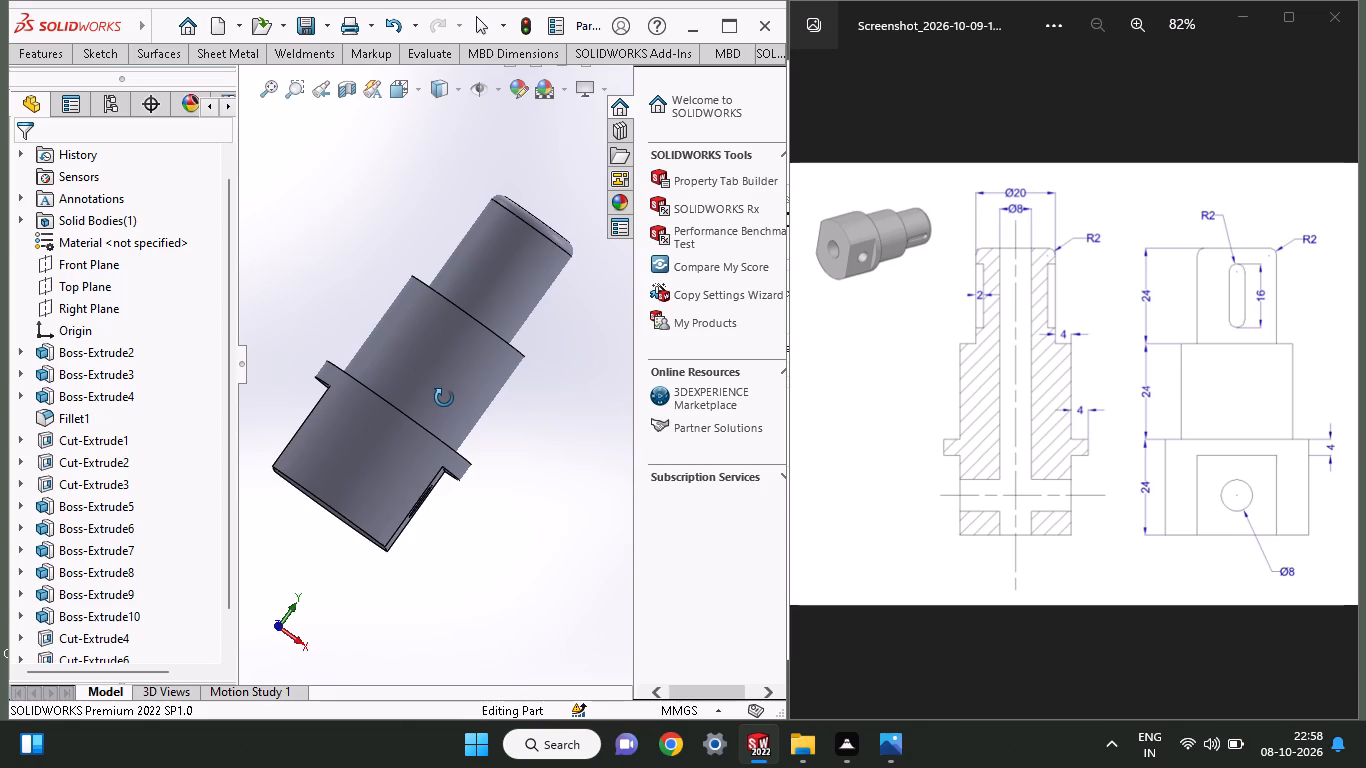
pyautogui.moveTo(444, 398); pyautogui.dragTo(383, 611, button='middle')
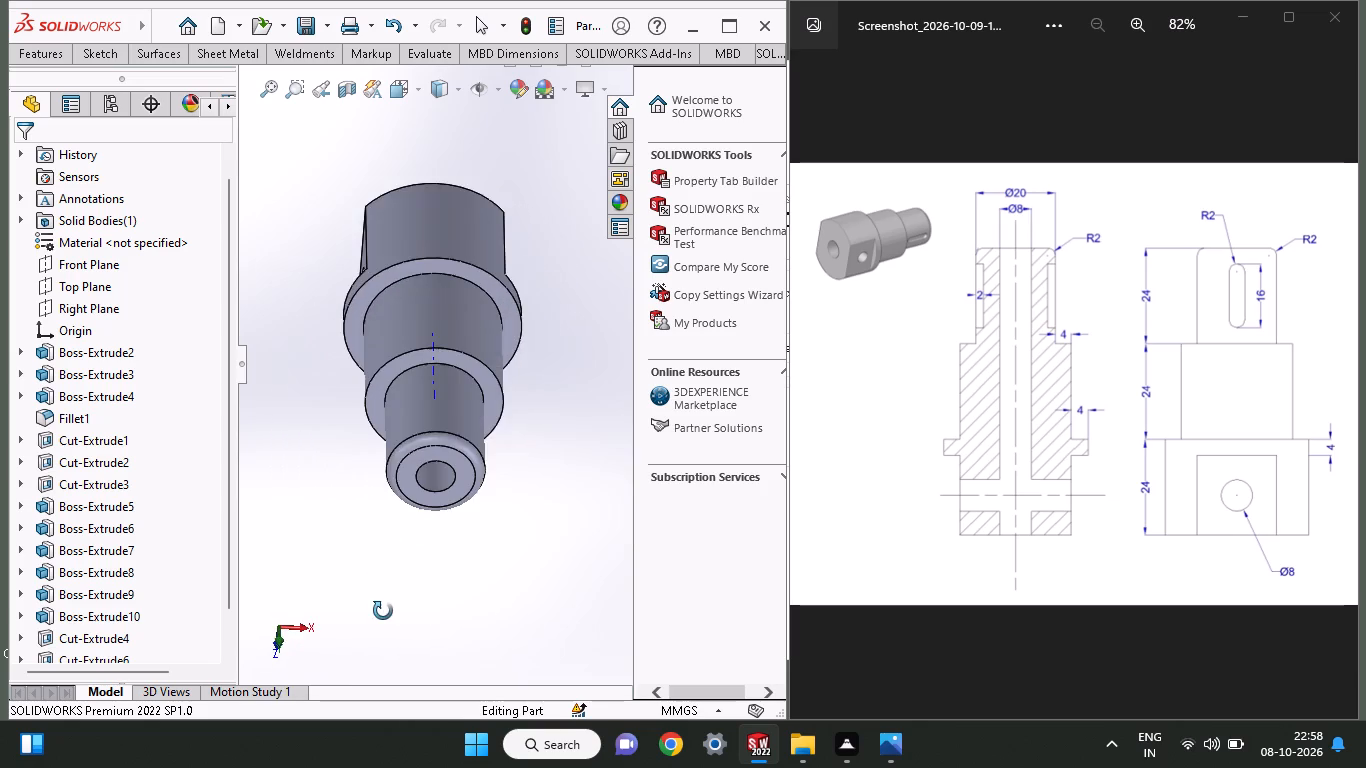
pyautogui.moveTo(383, 611); pyautogui.dragTo(387, 554, button='middle')
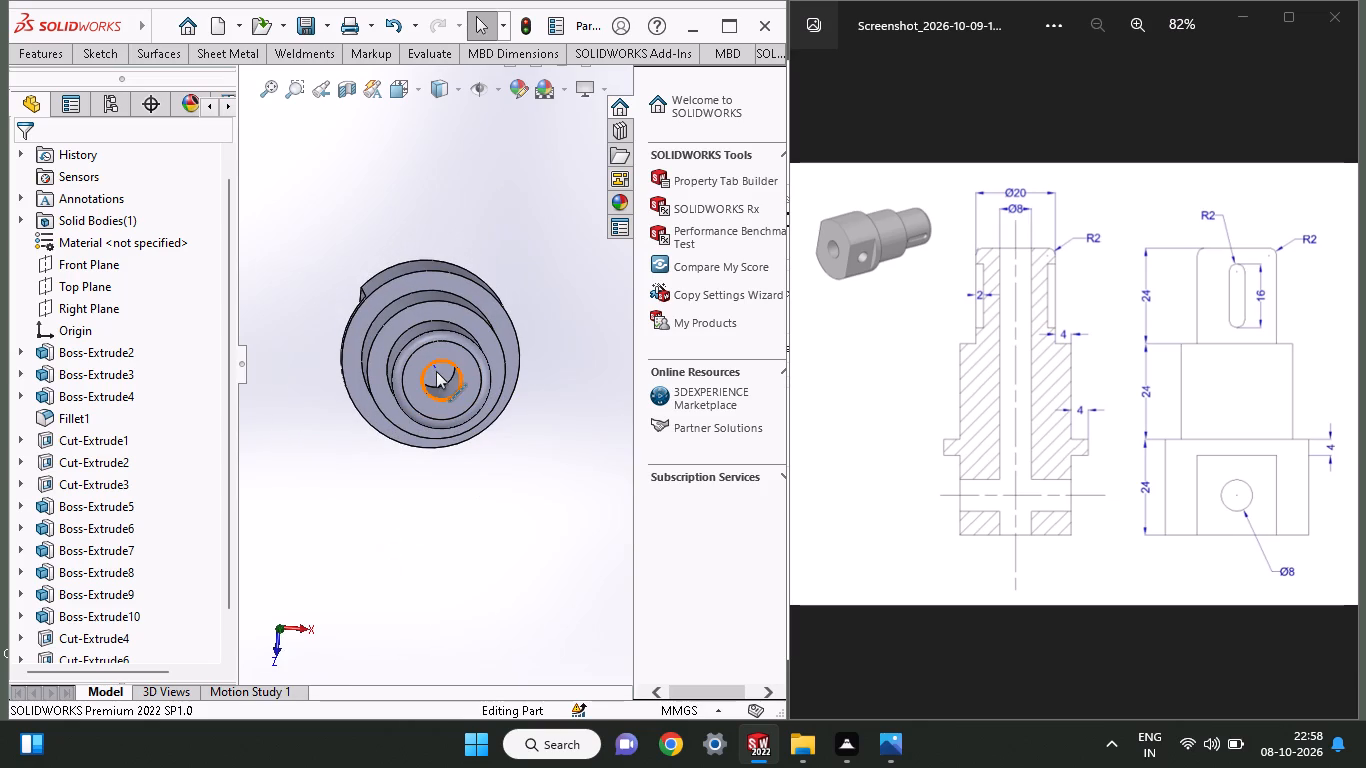
# Sketch a circle of 4 mm radius on the floor of the deepened axial bore, centred on the origin.
pyautogui.click(436, 371)
pyautogui.click(436, 384)
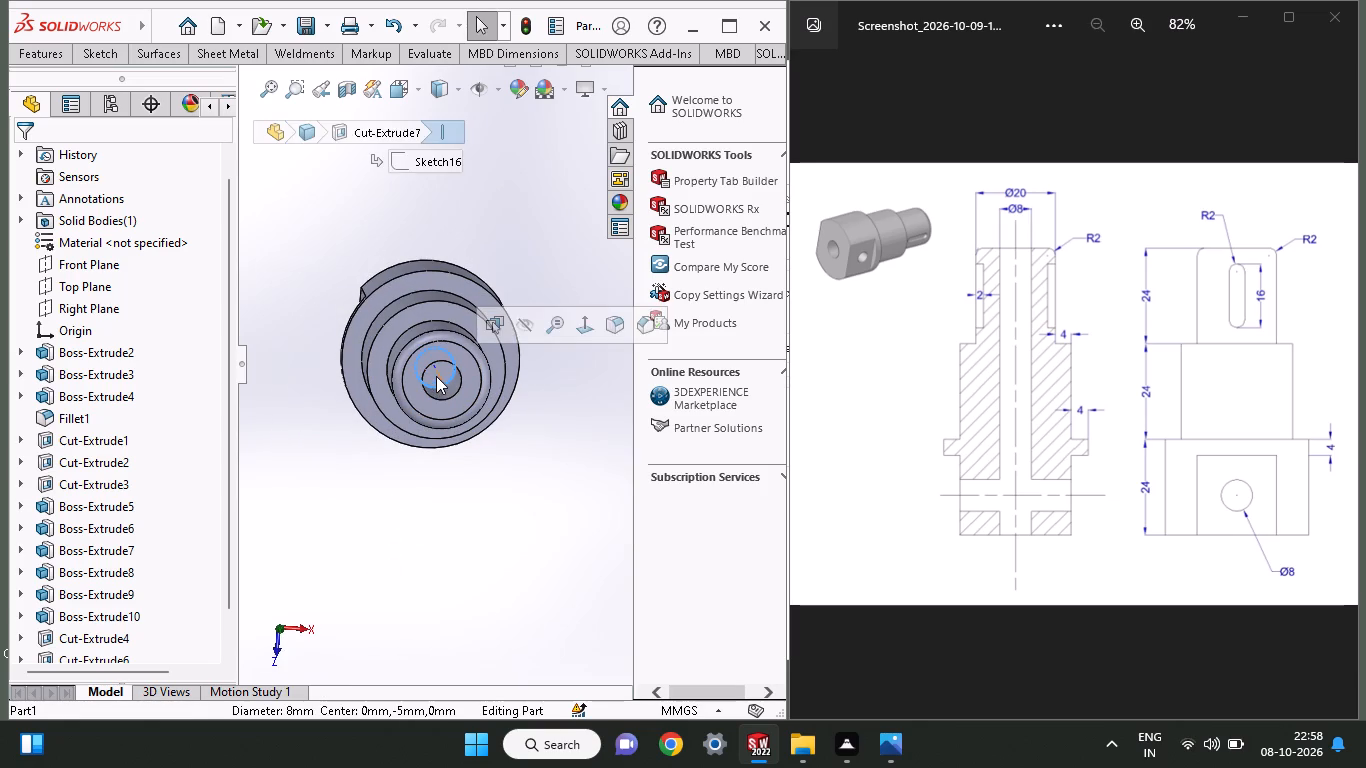
pyautogui.click(436, 376)
pyautogui.click(436, 375)
pyautogui.click(436, 375)
pyautogui.middleClick(436, 375)
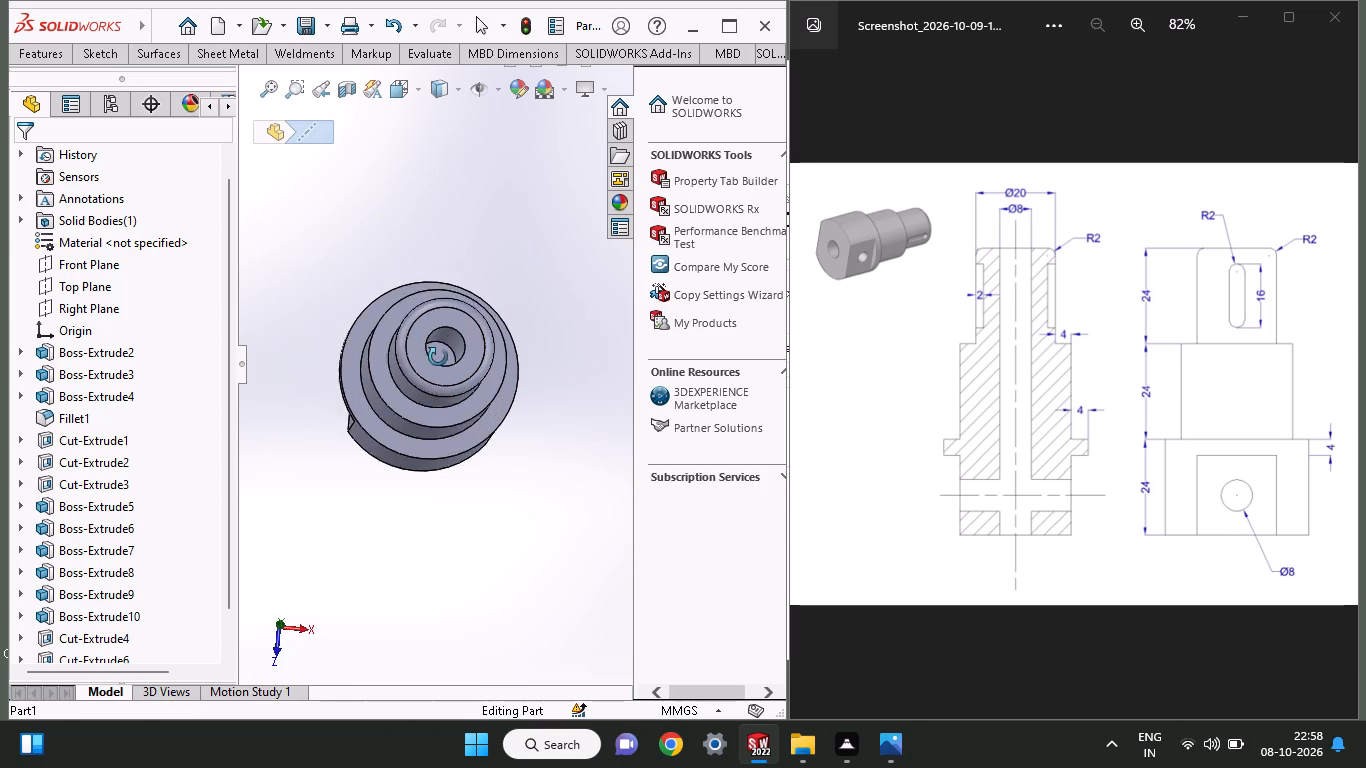
pyautogui.moveTo(453, 385); pyautogui.dragTo(453, 369, button='middle')
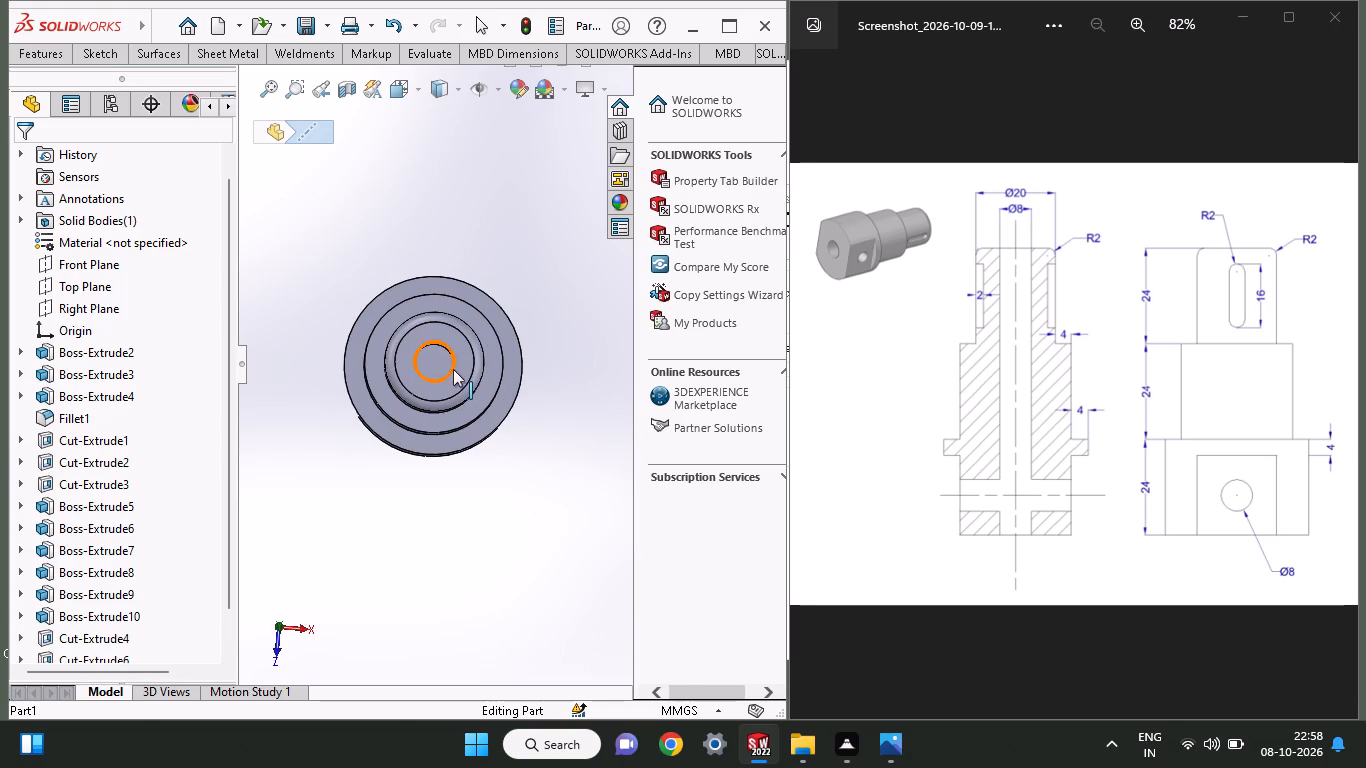
pyautogui.click(444, 366)
pyautogui.click(529, 312)
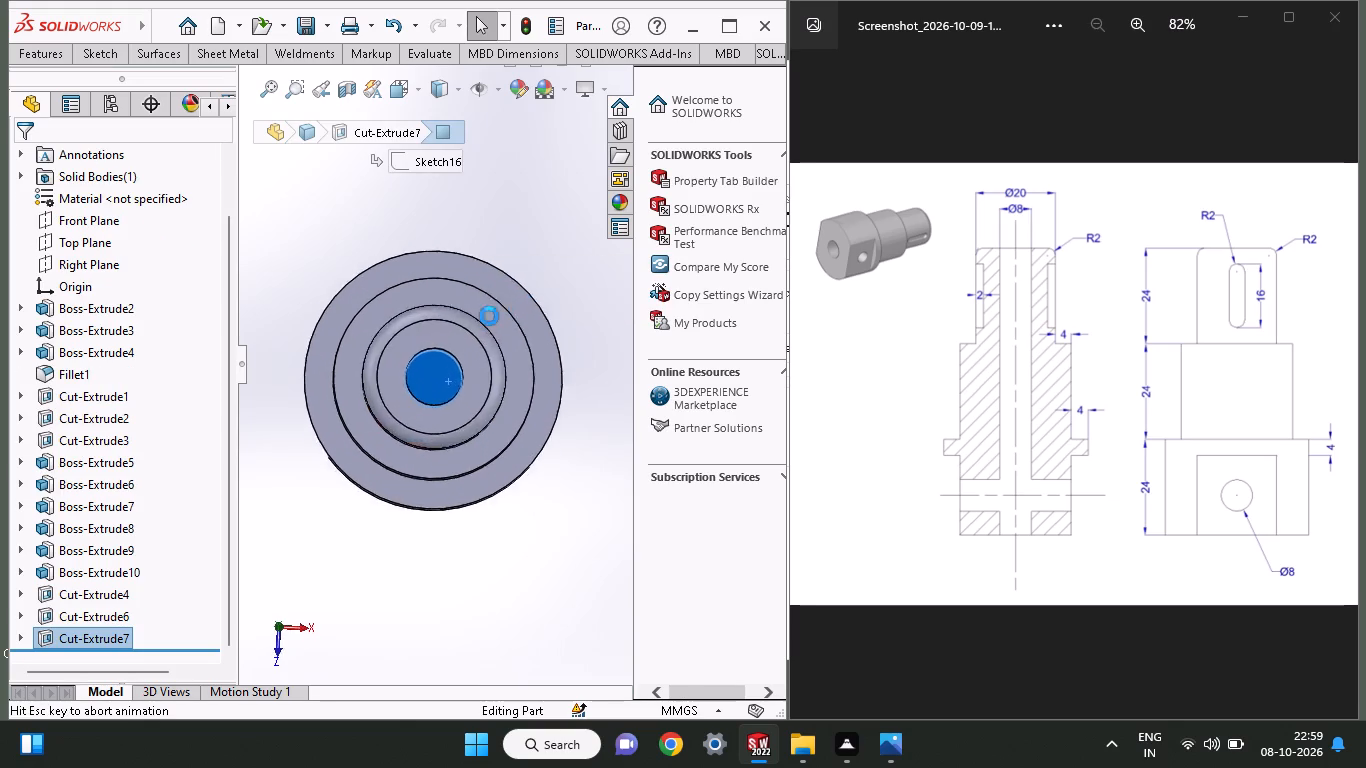
pyautogui.click(99, 61)
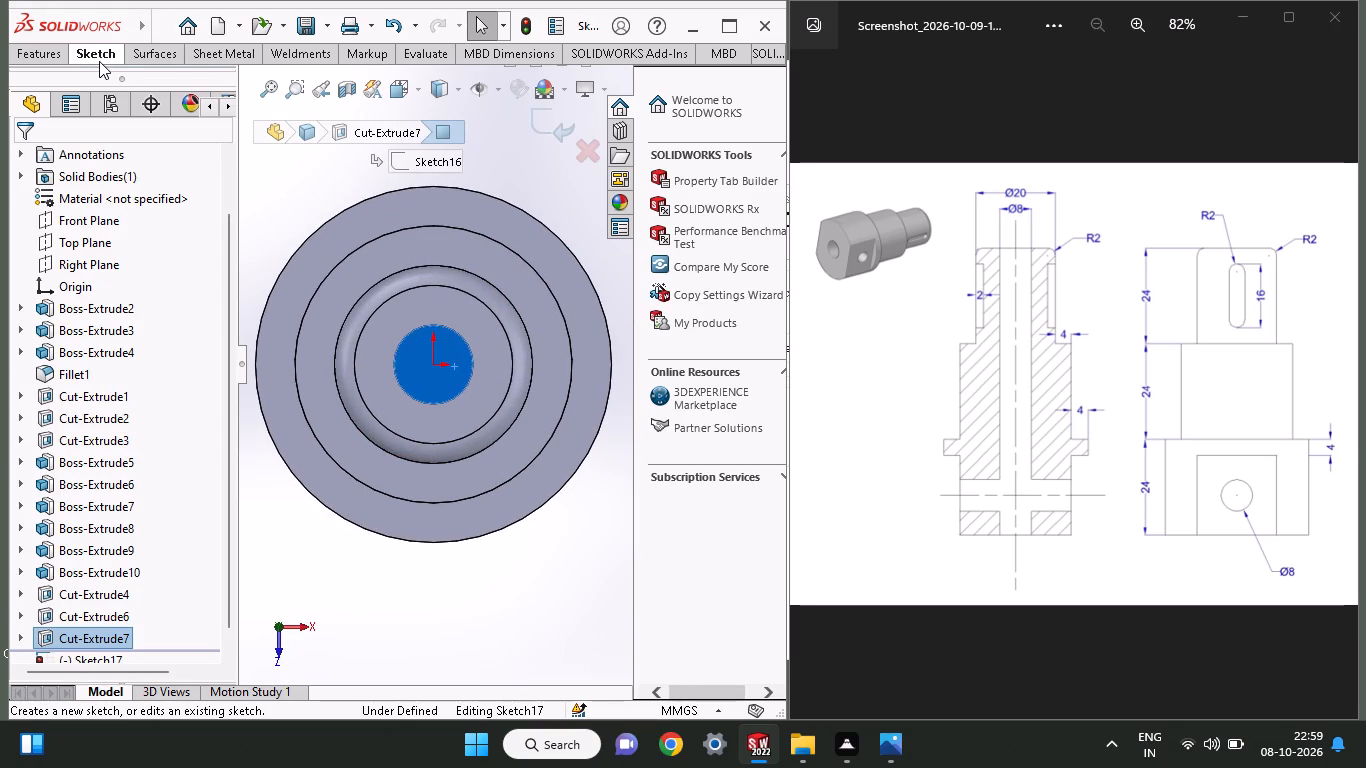
pyautogui.click(134, 124)
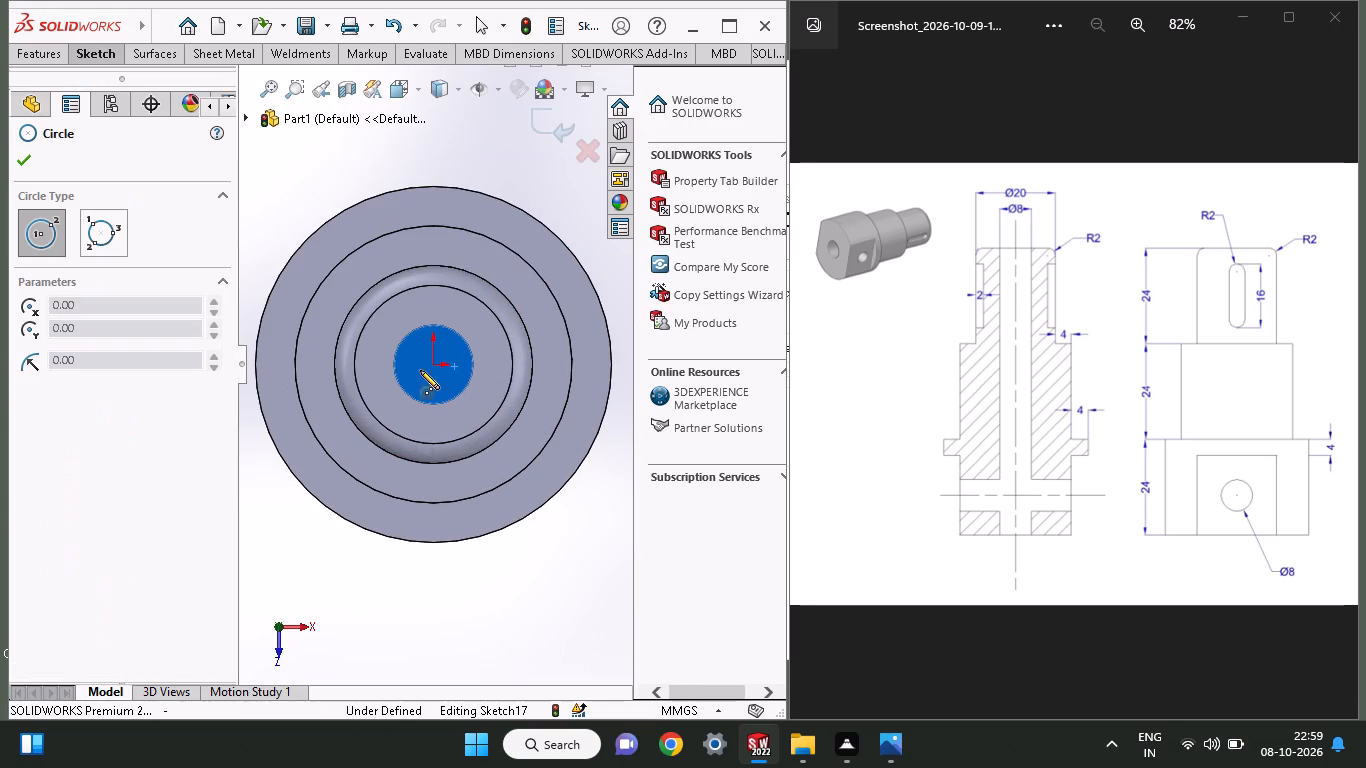
pyautogui.click(432, 360)
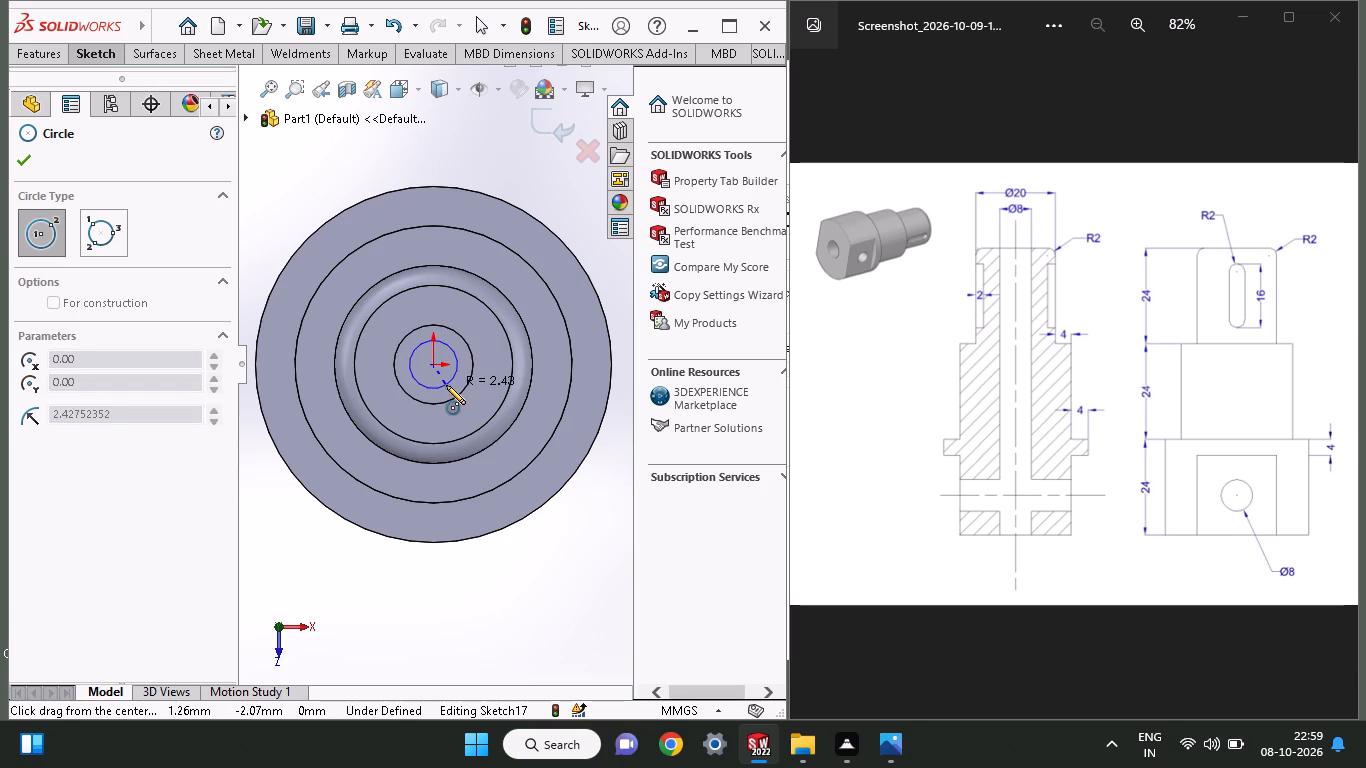
pyautogui.click(446, 405)
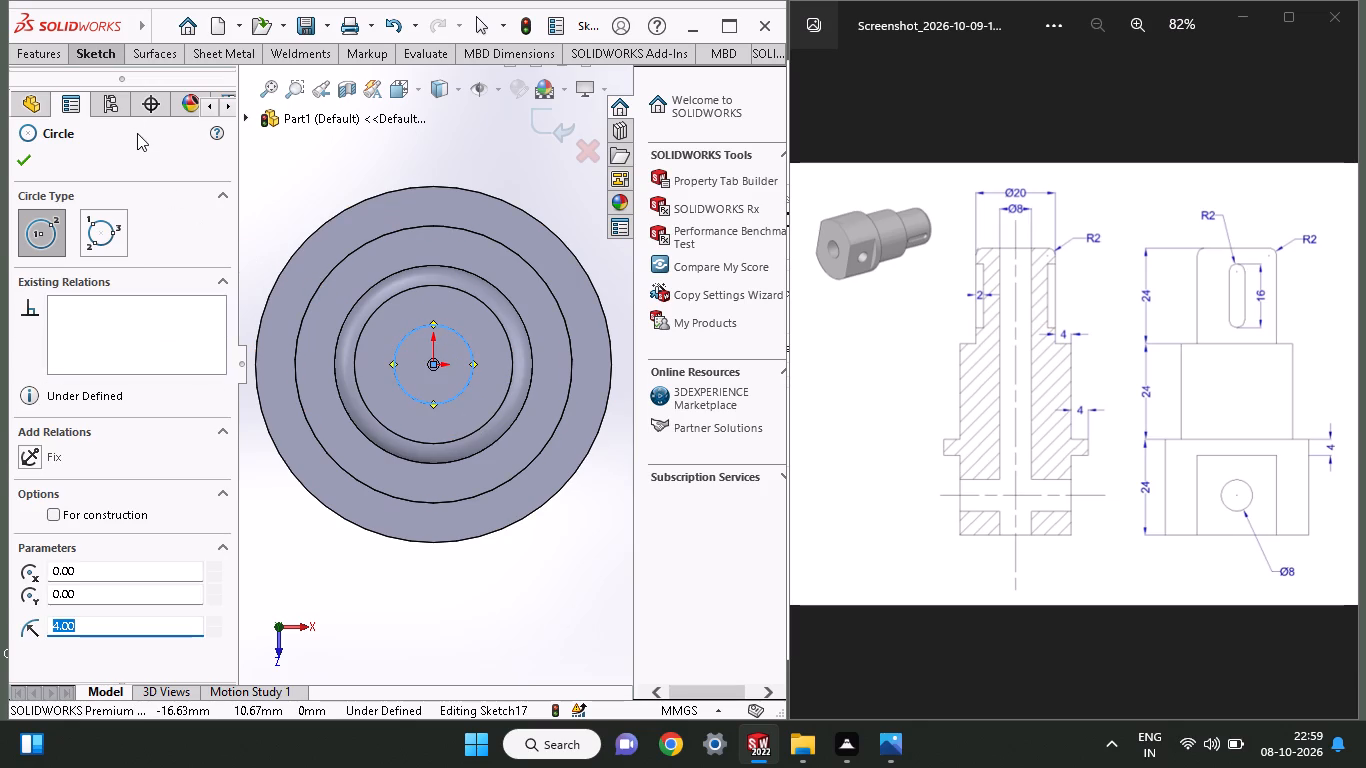
# Cut-extrude the circle on the bore floor deeper along the shaft axis, blind 5 mm.
pyautogui.click(28, 55)
pyautogui.click(309, 106)
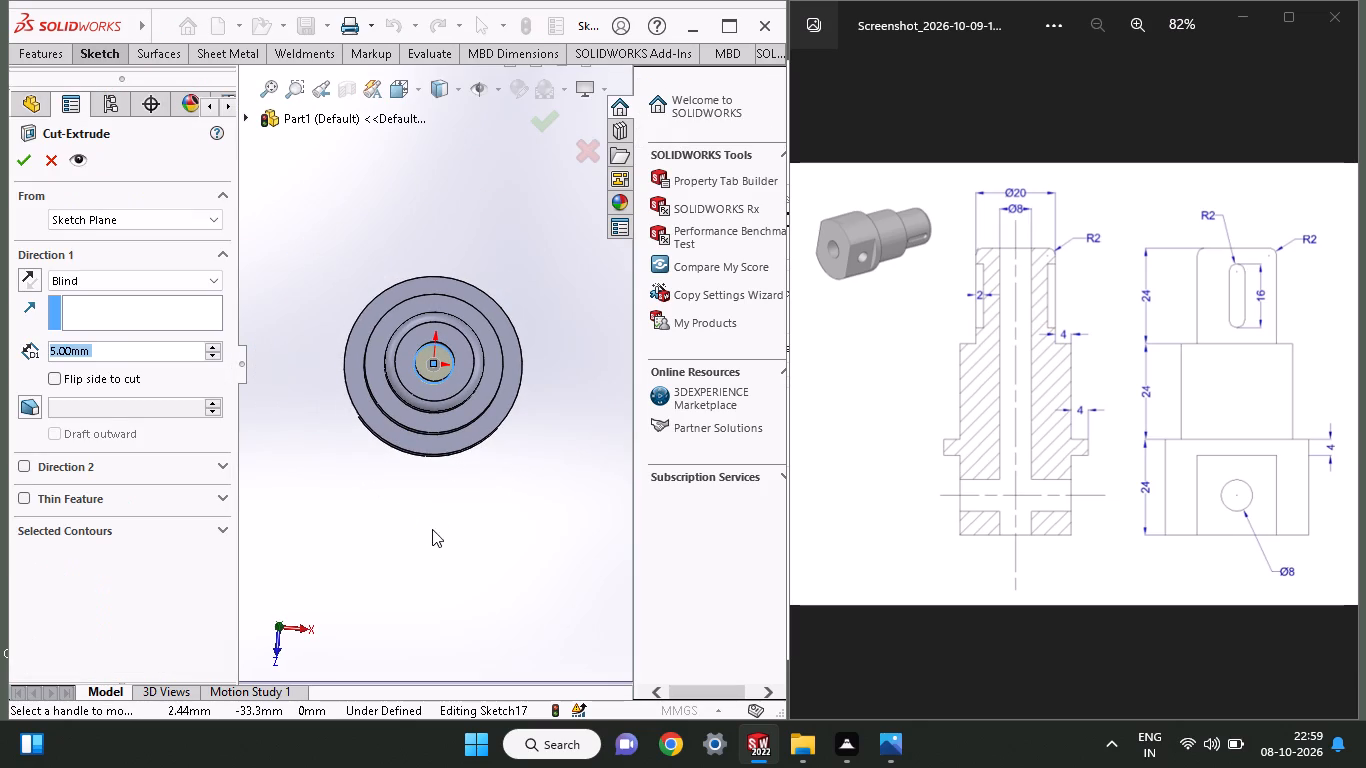
pyautogui.click(13, 159)
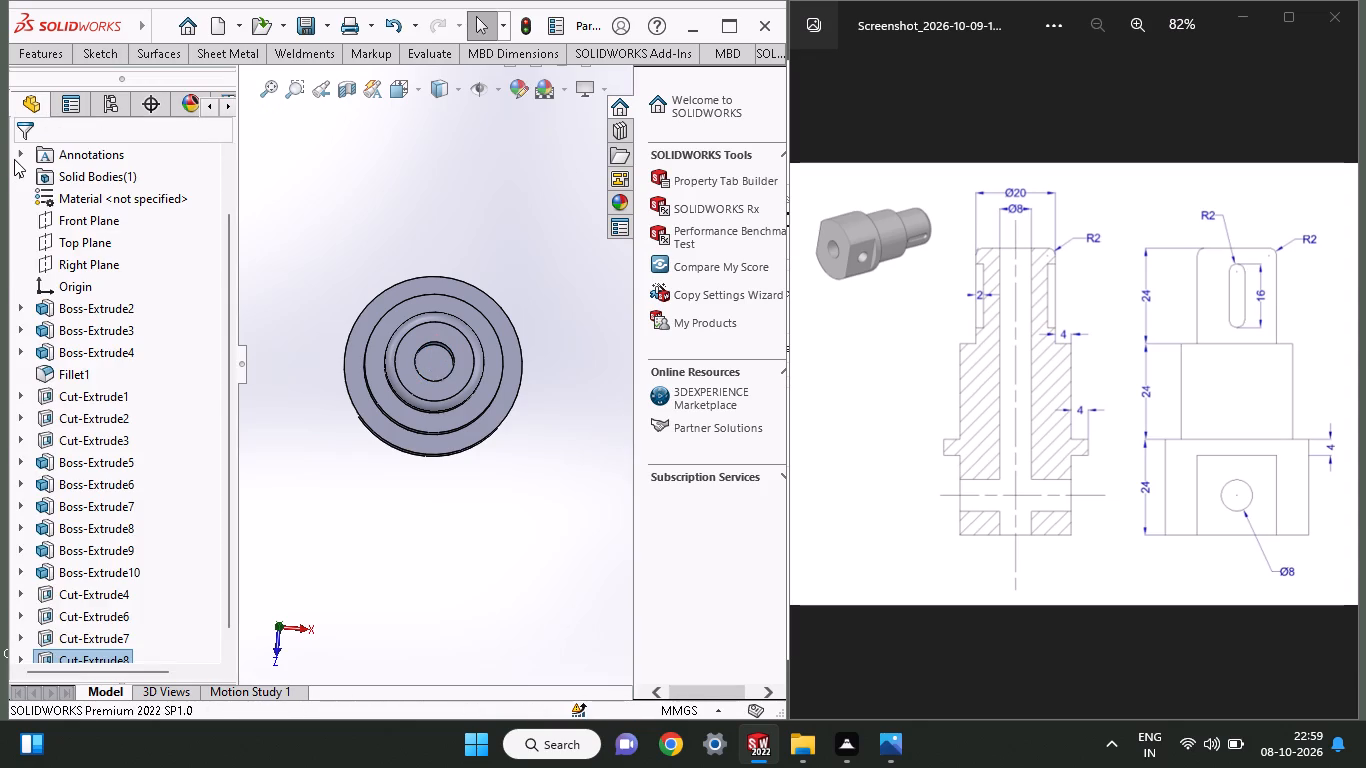
# Start another sketch on the current bore floor and draw a circle of 4 mm radius centred on the origin.
pyautogui.click(445, 374)
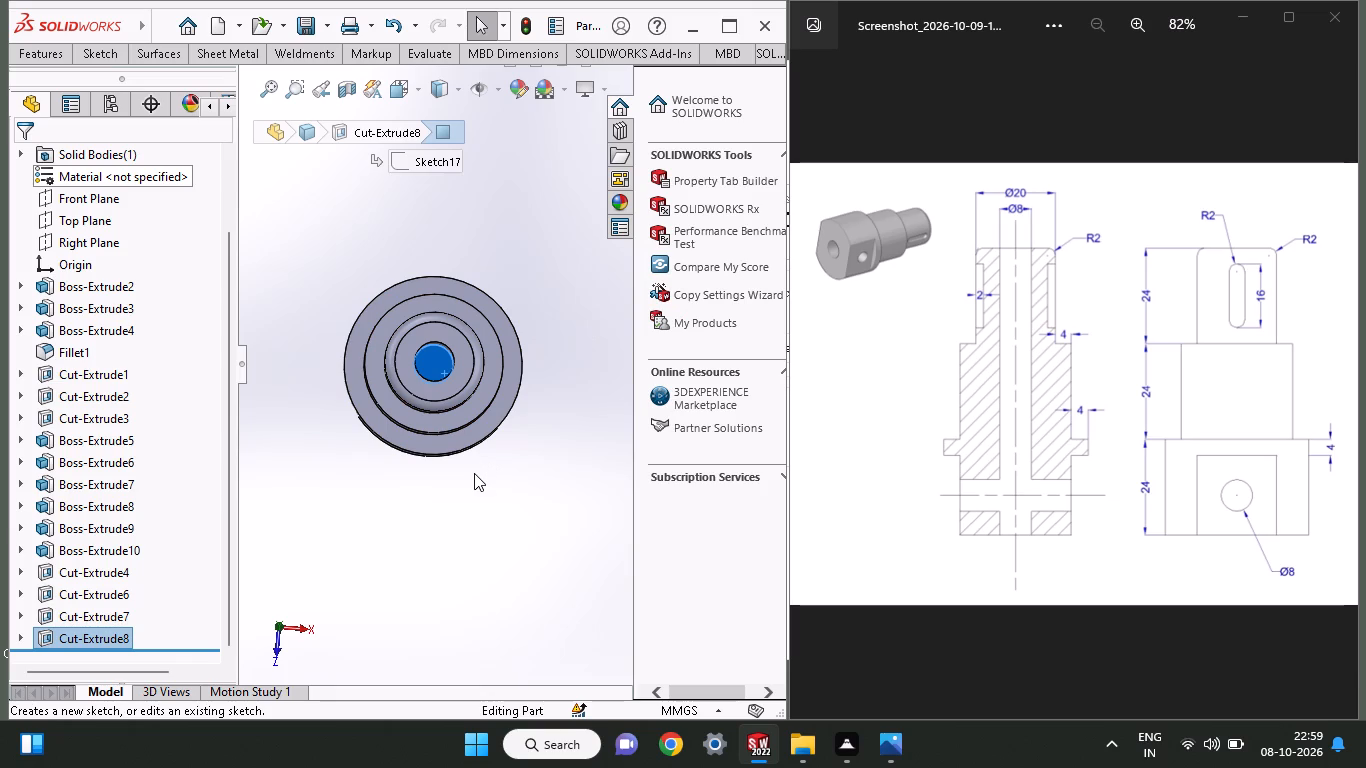
pyautogui.rightClick(436, 365)
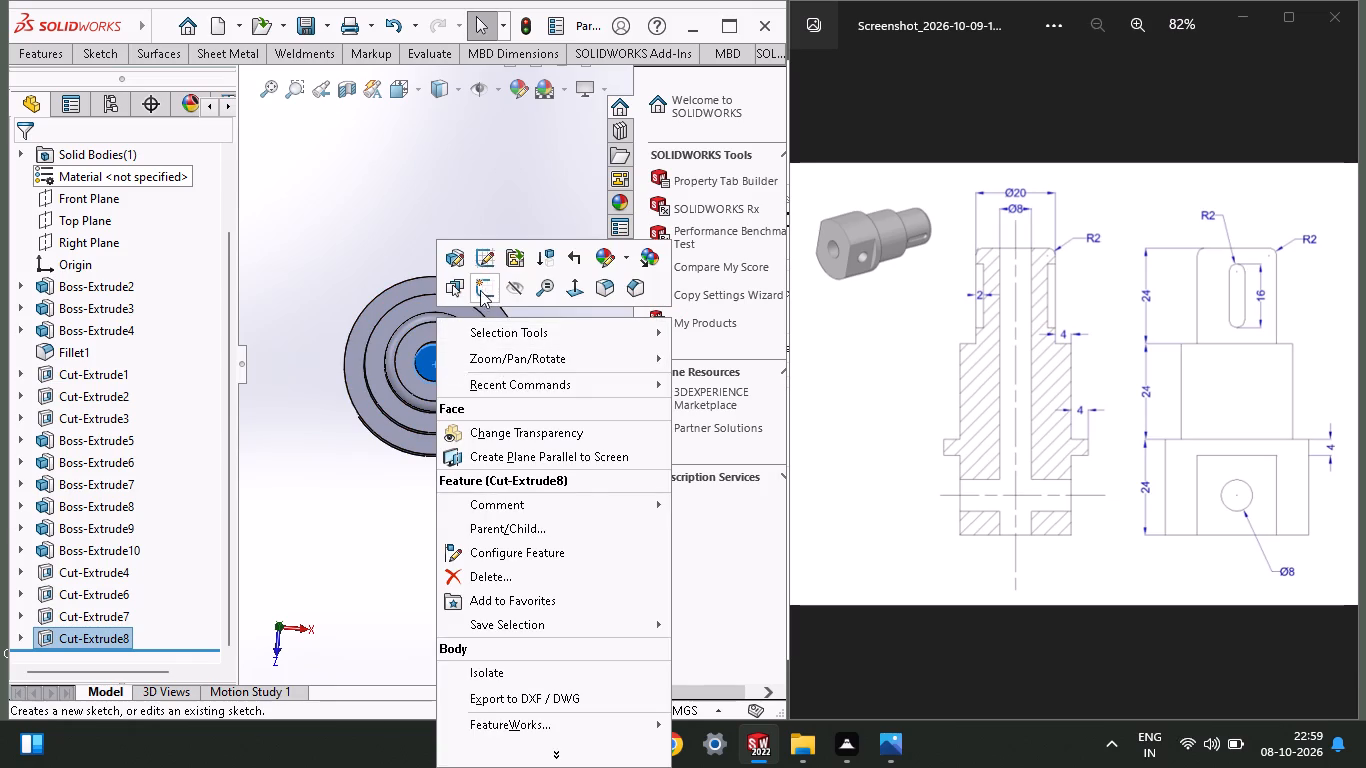
pyautogui.click(482, 281)
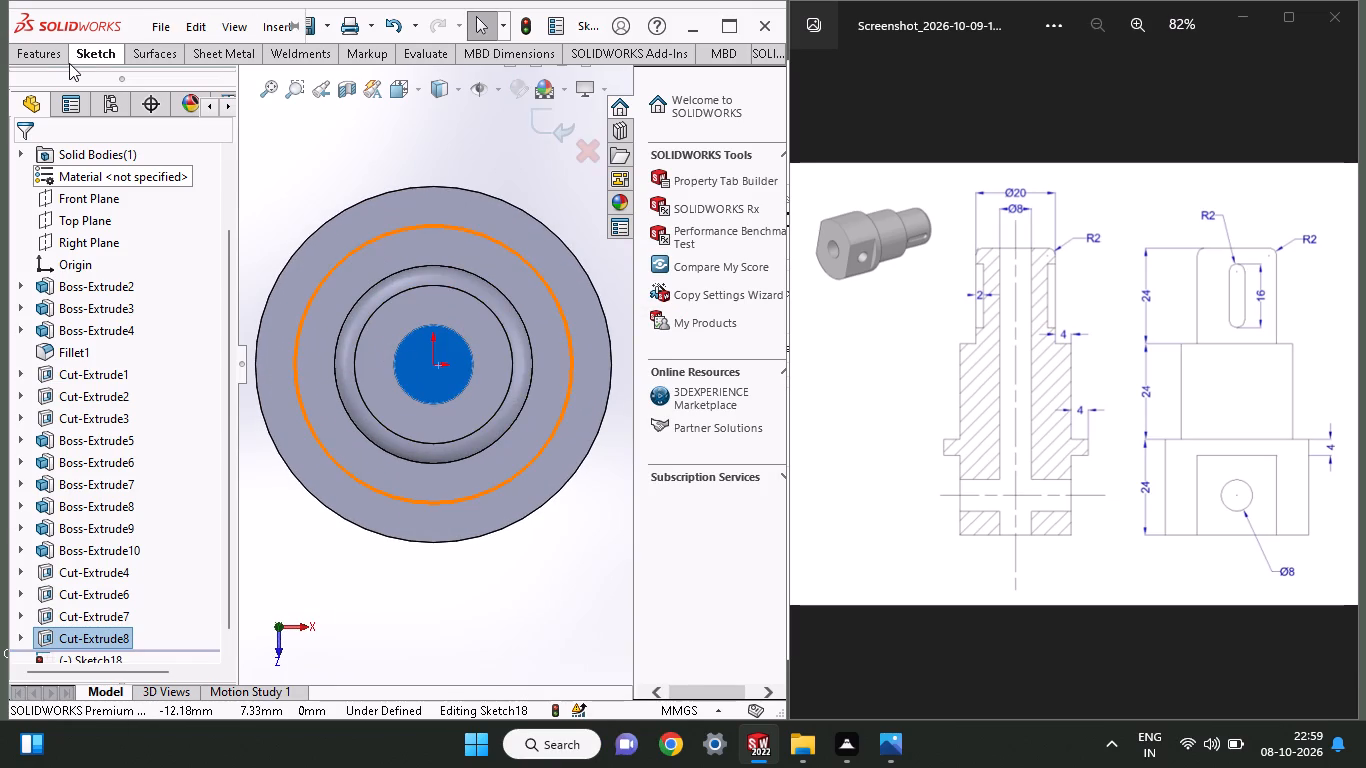
pyautogui.click(75, 63)
pyautogui.click(136, 128)
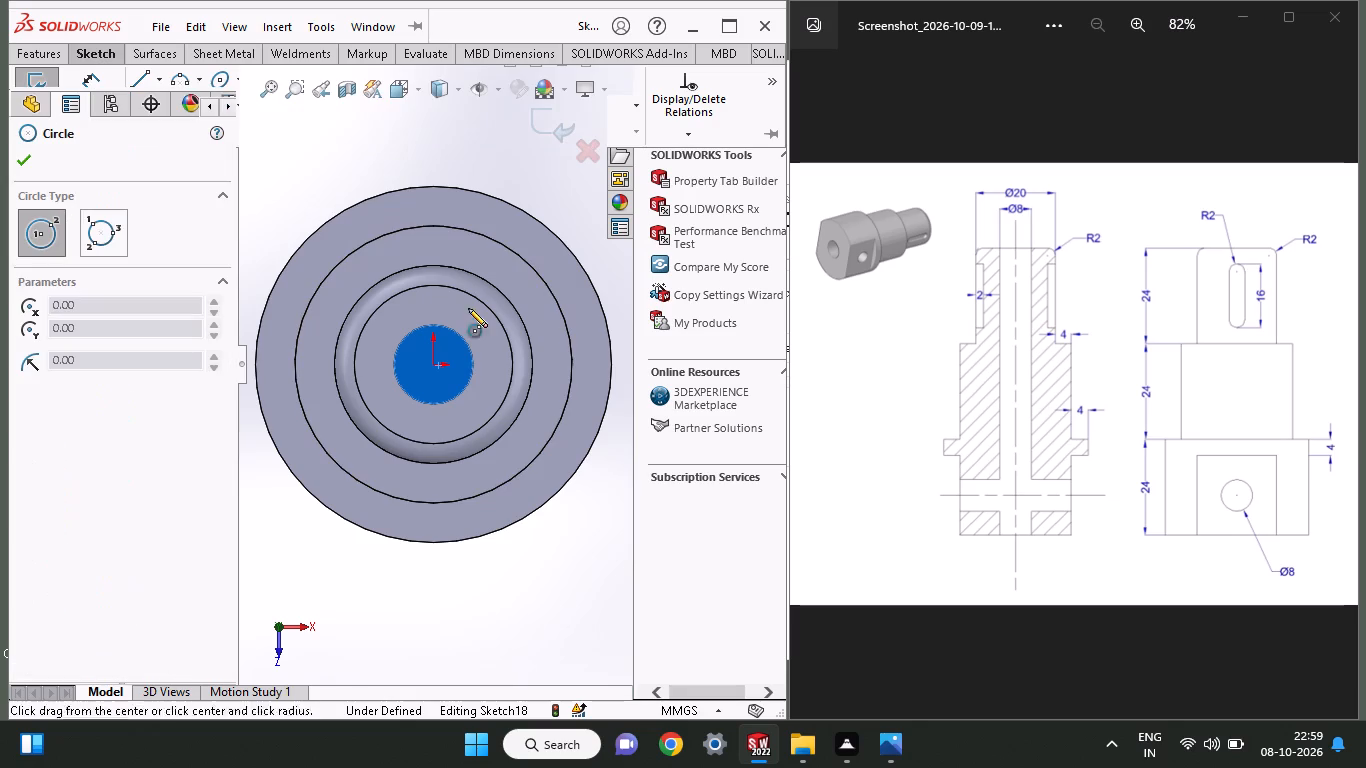
pyautogui.click(433, 370)
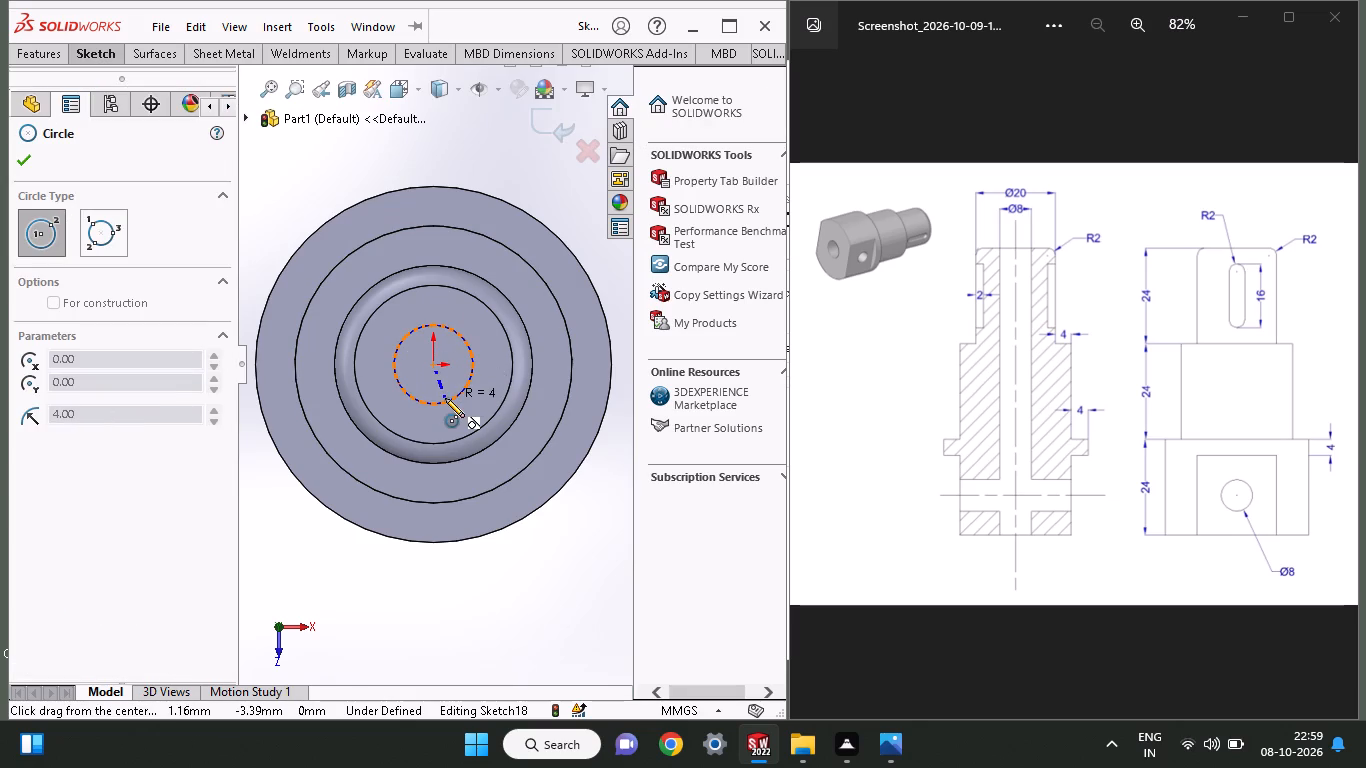
pyautogui.click(445, 398)
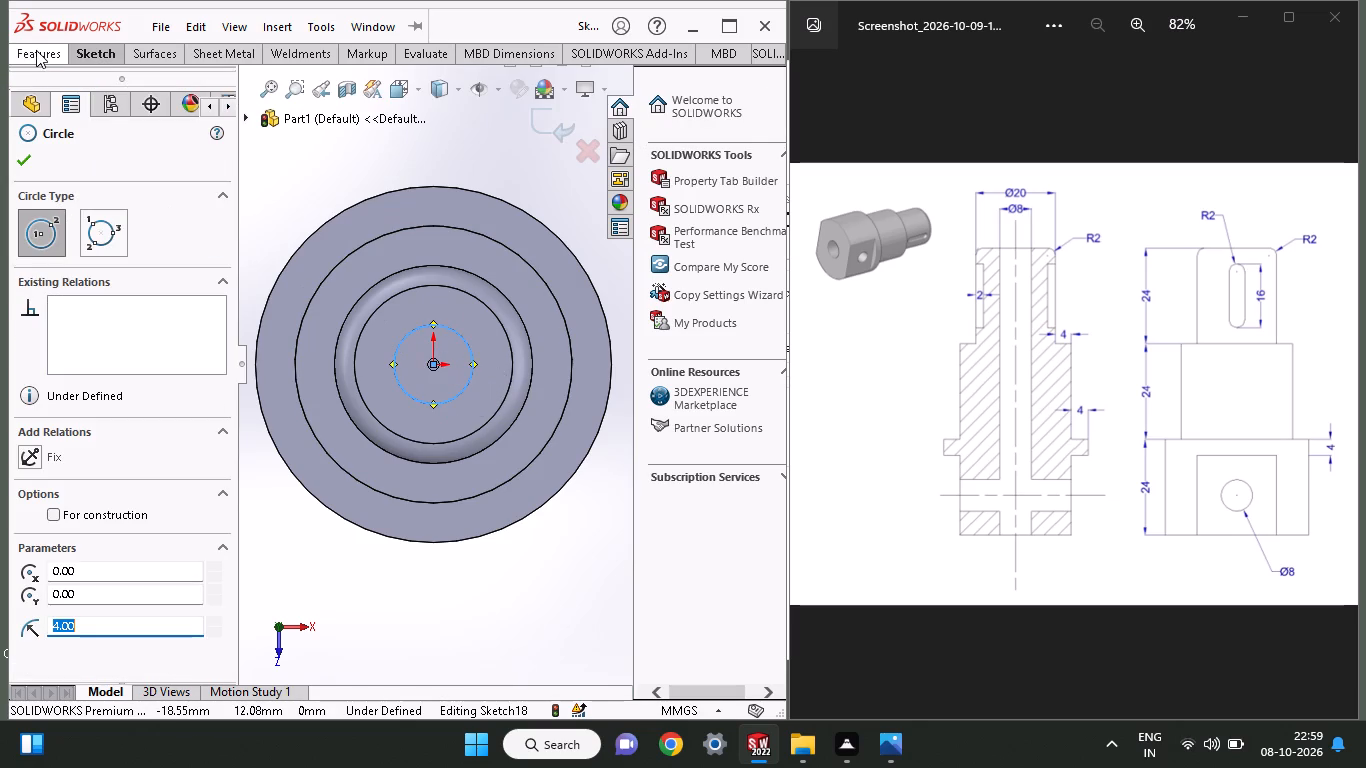
# Cut-extrude the 4 mm radius circle on the bore floor deeper along the shaft axis, blind 5 mm.
pyautogui.click(36, 50)
pyautogui.click(298, 112)
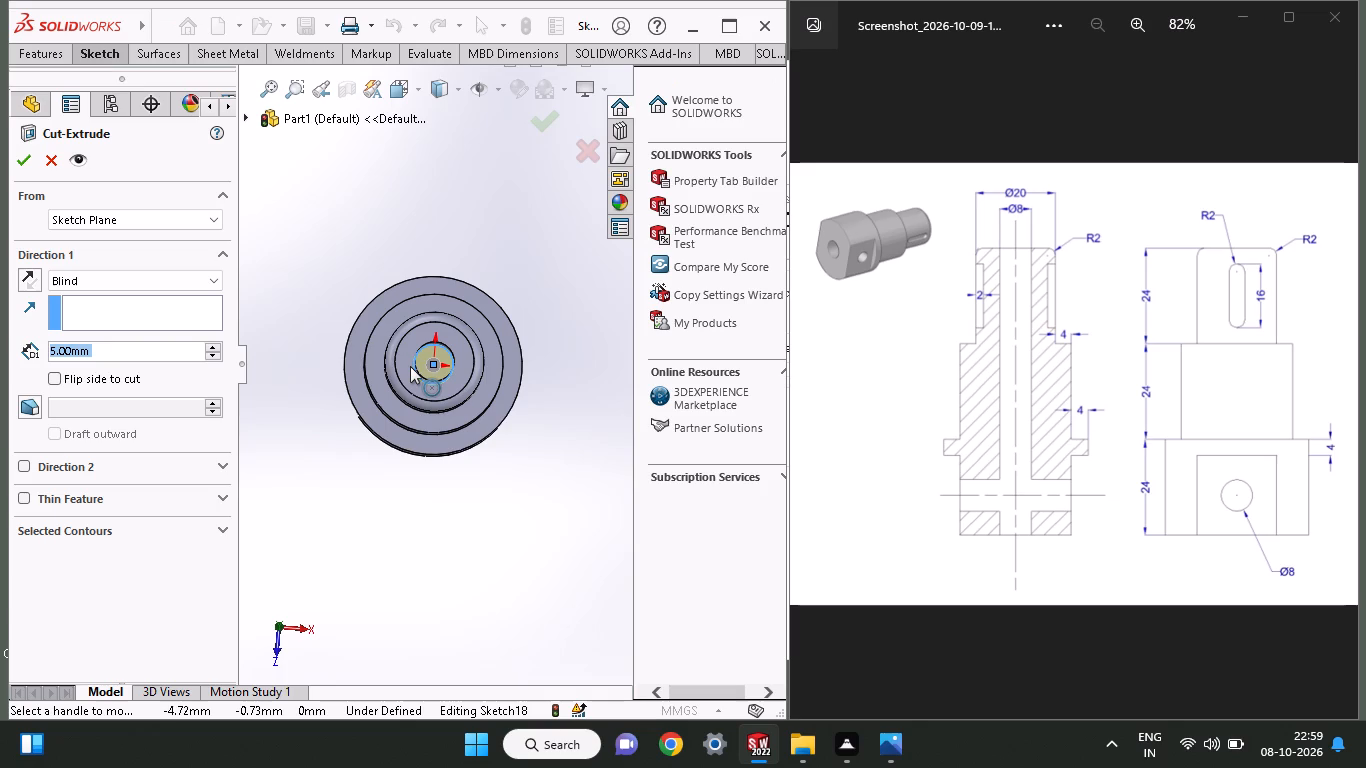
pyautogui.click(22, 164)
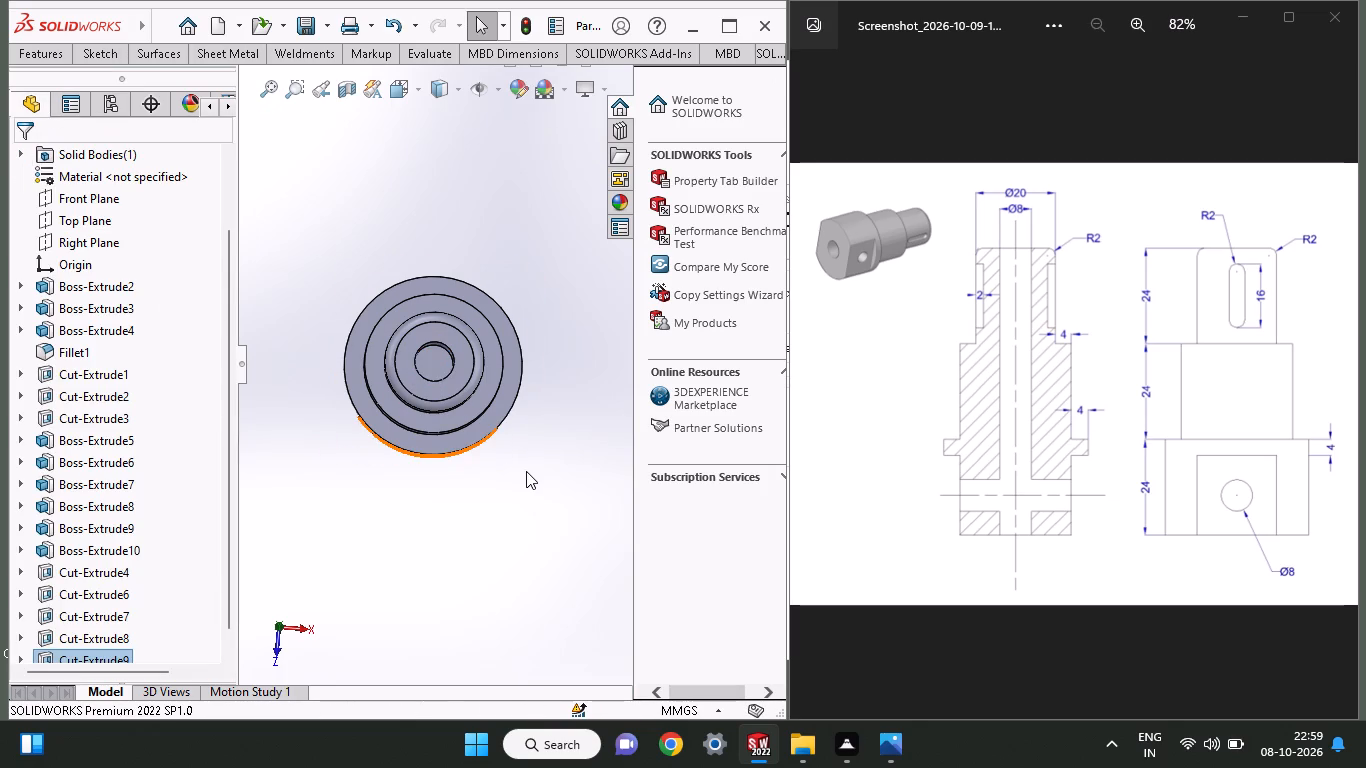
# Sketch a circle of about 3.4 mm radius, centred on the origin, on the flat end face of the wide flatted section.
pyautogui.moveTo(526, 471); pyautogui.dragTo(498, 537, button='middle')
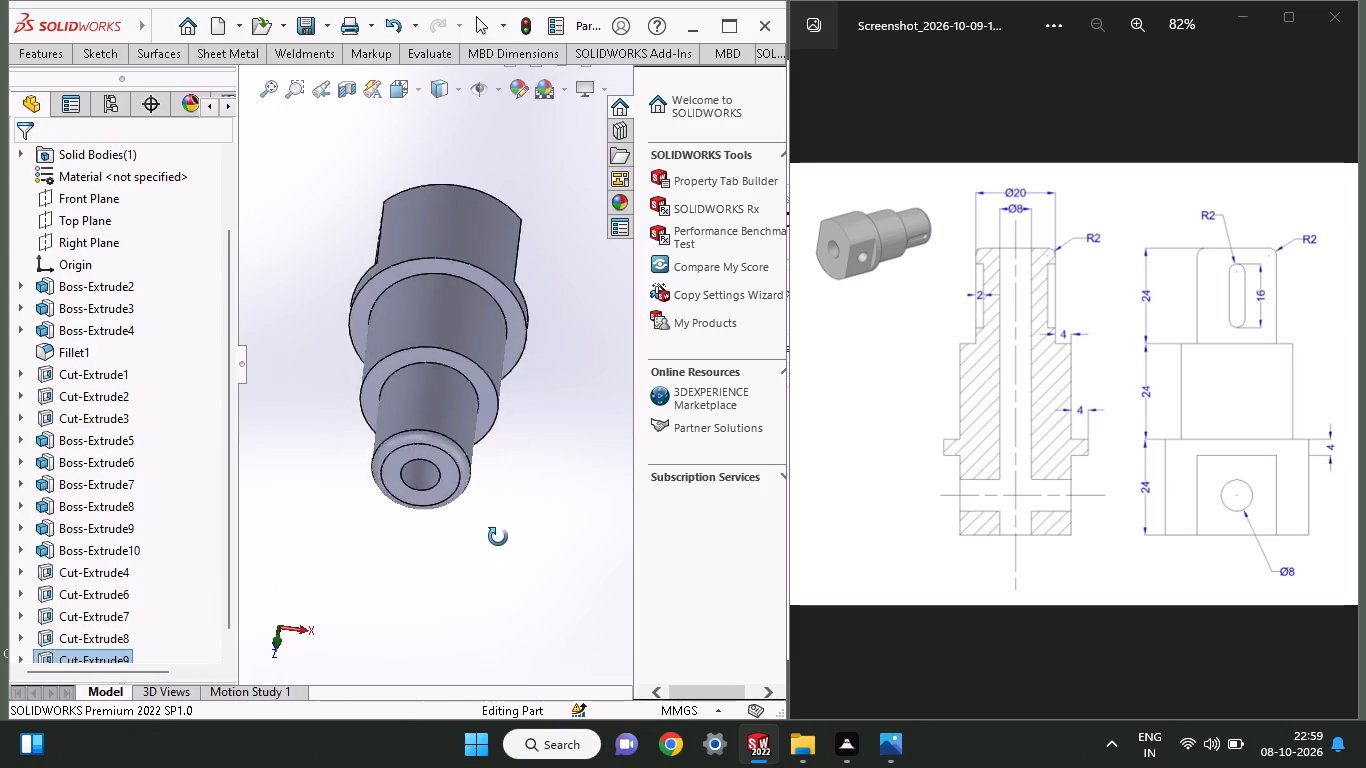
pyautogui.moveTo(498, 537); pyautogui.dragTo(492, 668, button='middle')
pyautogui.moveTo(533, 415); pyautogui.dragTo(531, 614, button='middle')
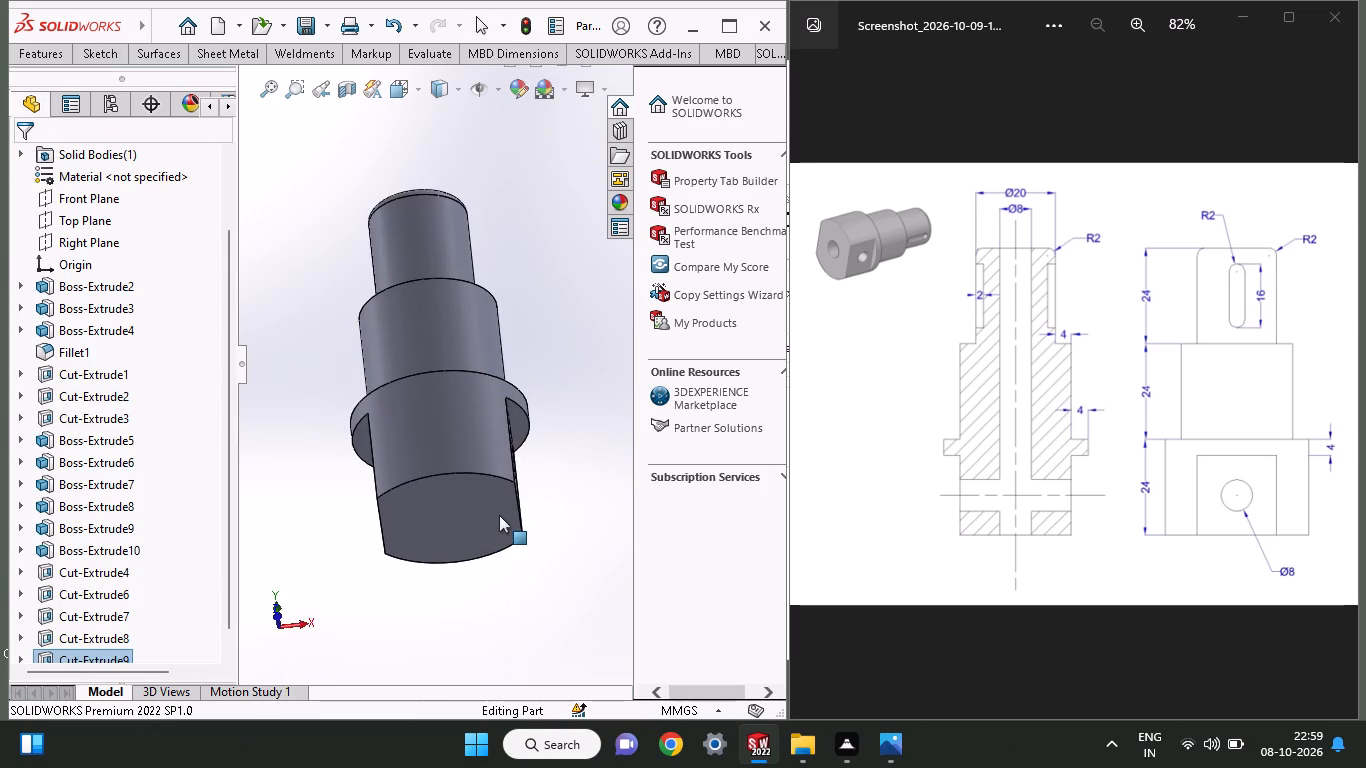
pyautogui.click(485, 515)
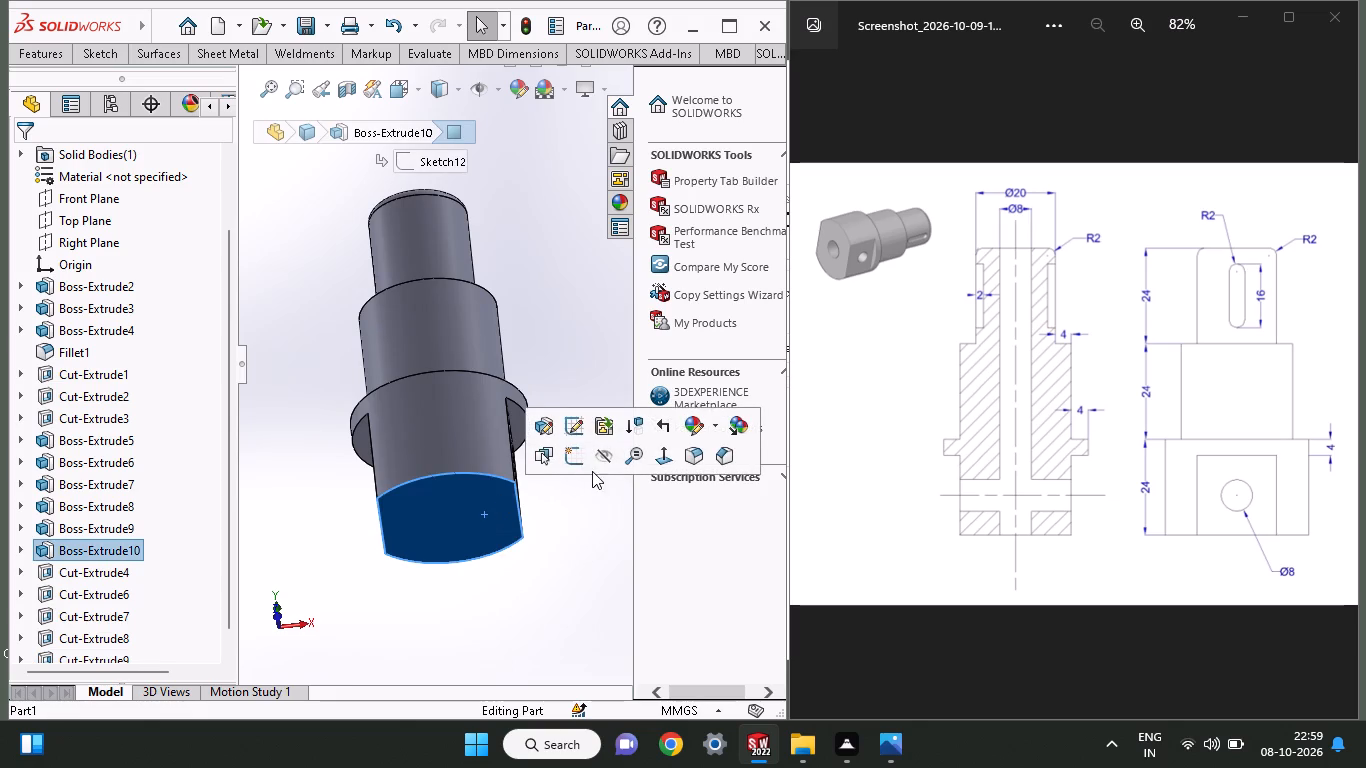
pyautogui.click(574, 456)
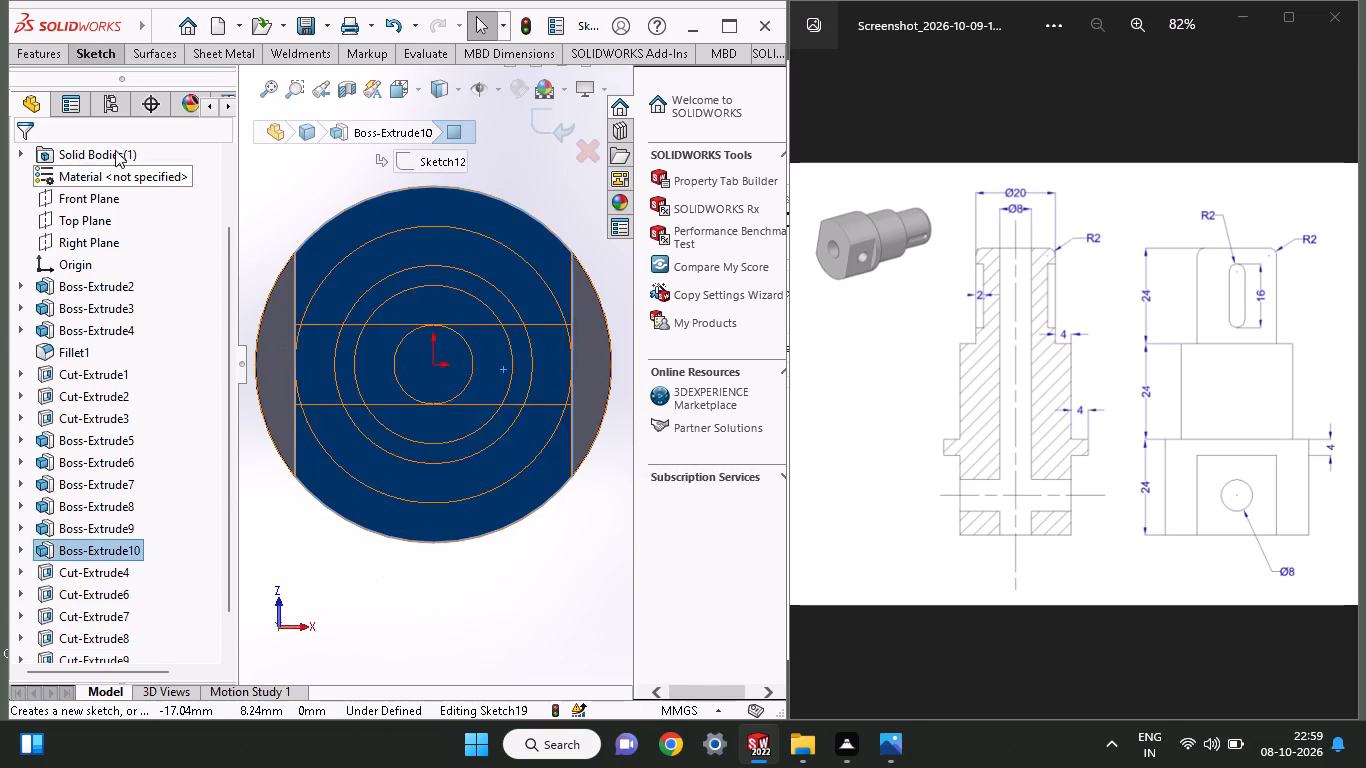
pyautogui.click(90, 42)
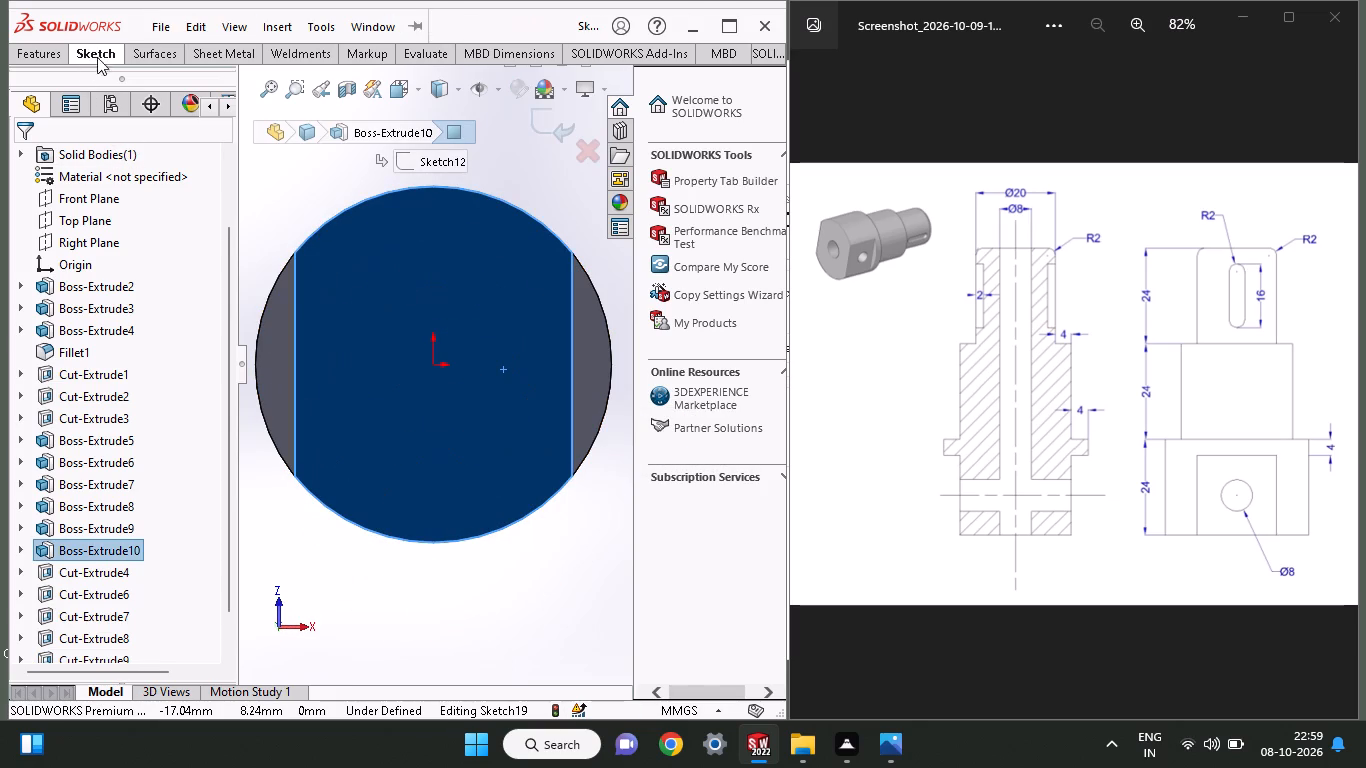
pyautogui.click(108, 55)
pyautogui.click(136, 125)
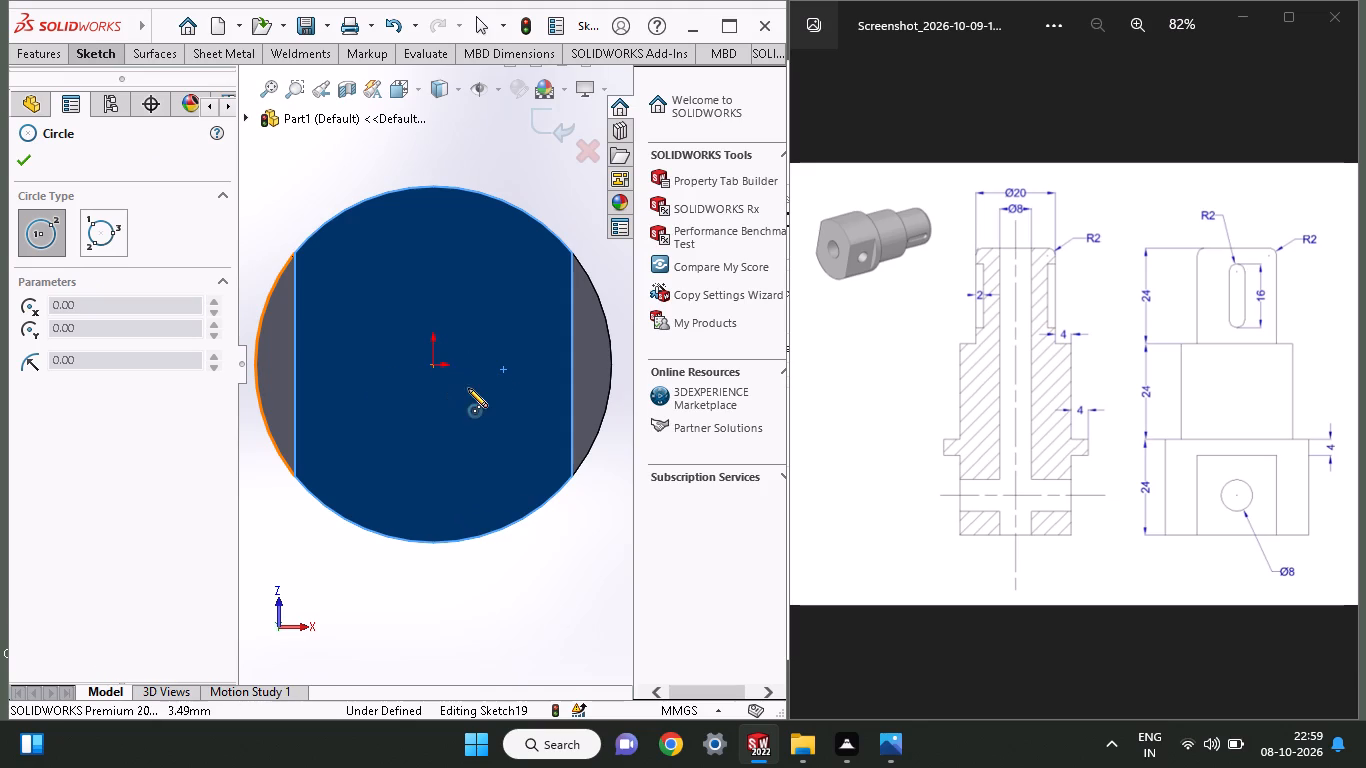
pyautogui.click(434, 366)
pyautogui.click(454, 391)
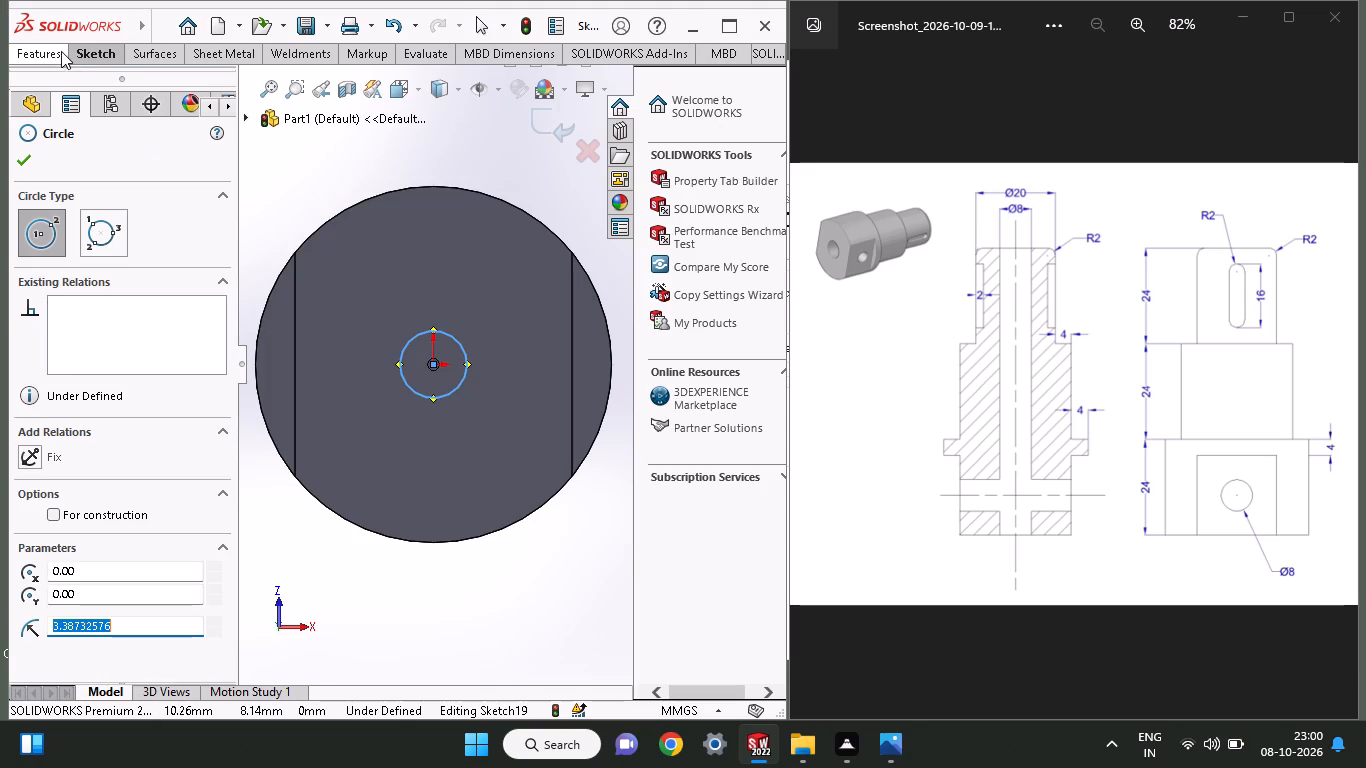
# Dimension the end-face circle's diameter as 8 mm.
pyautogui.click(61, 50)
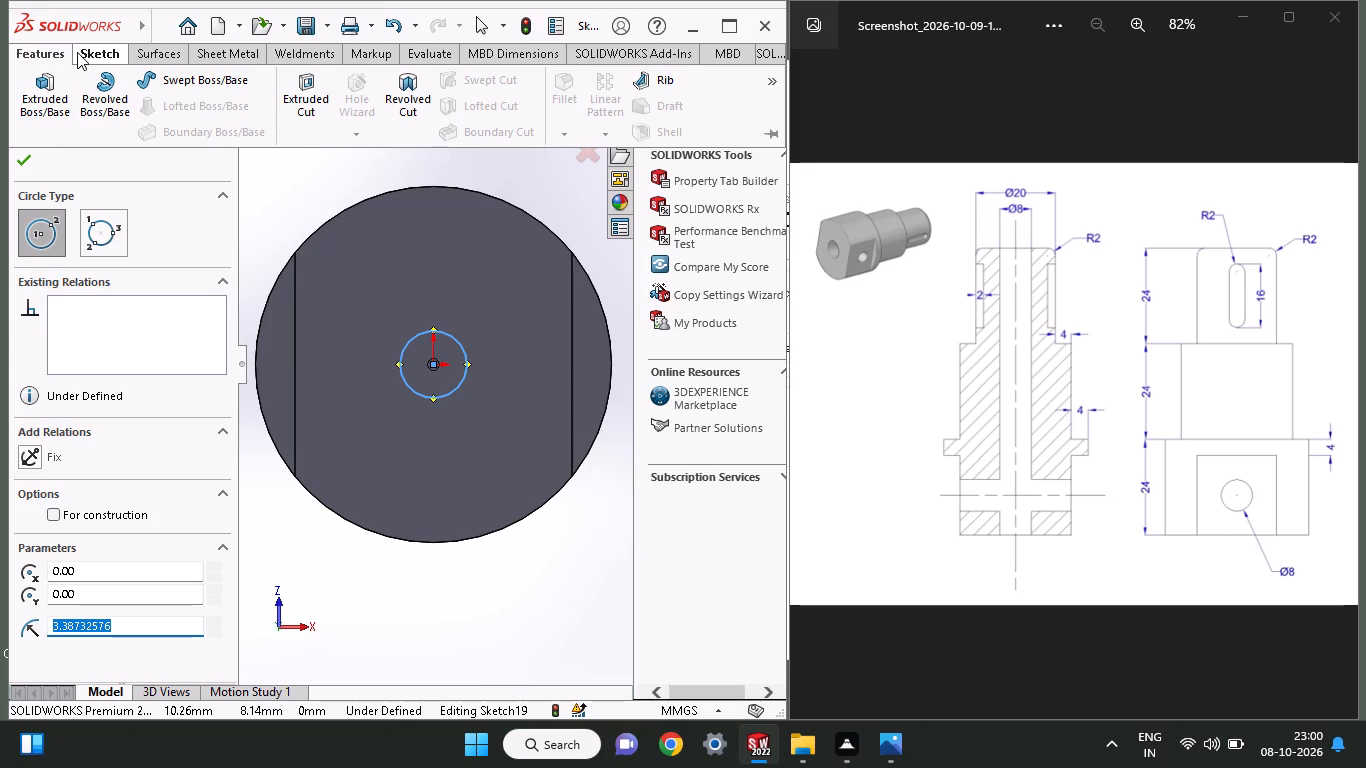
pyautogui.click(77, 52)
pyautogui.click(99, 103)
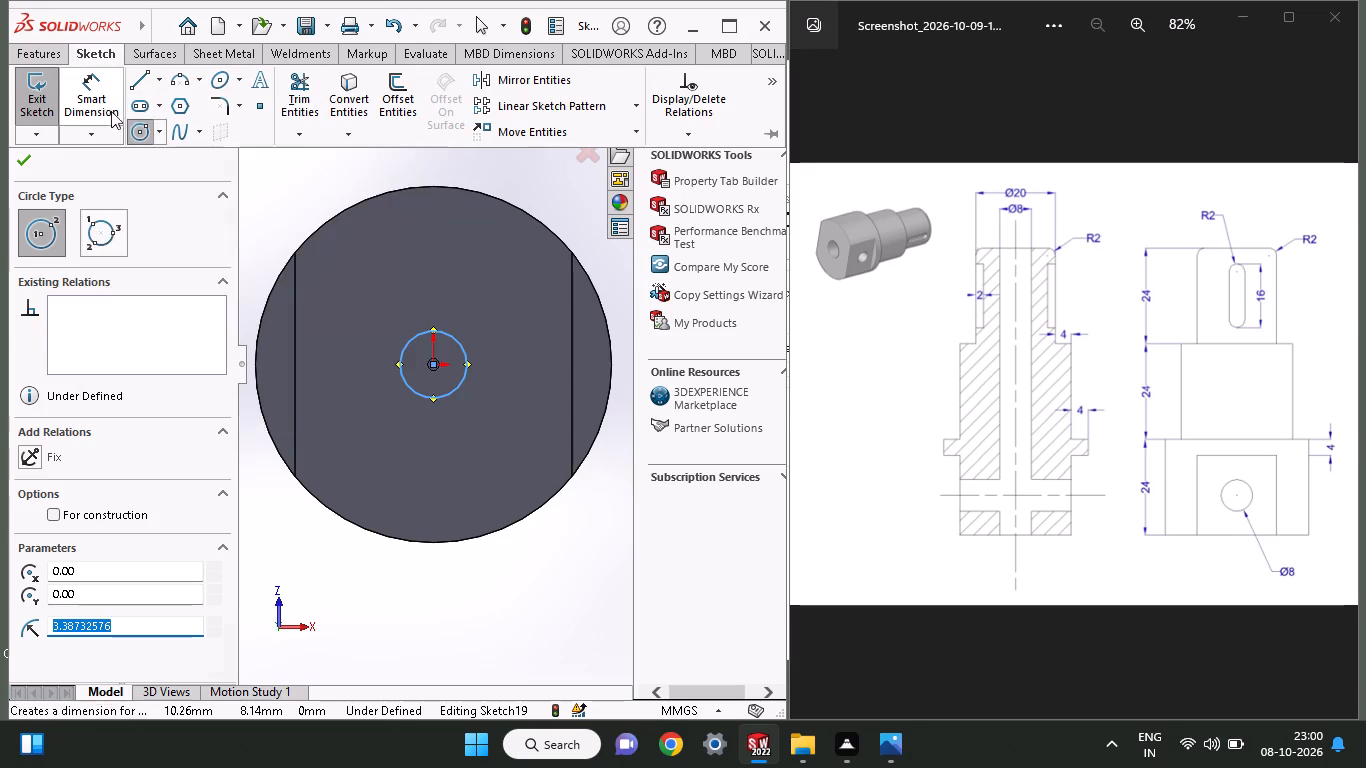
pyautogui.click(457, 394)
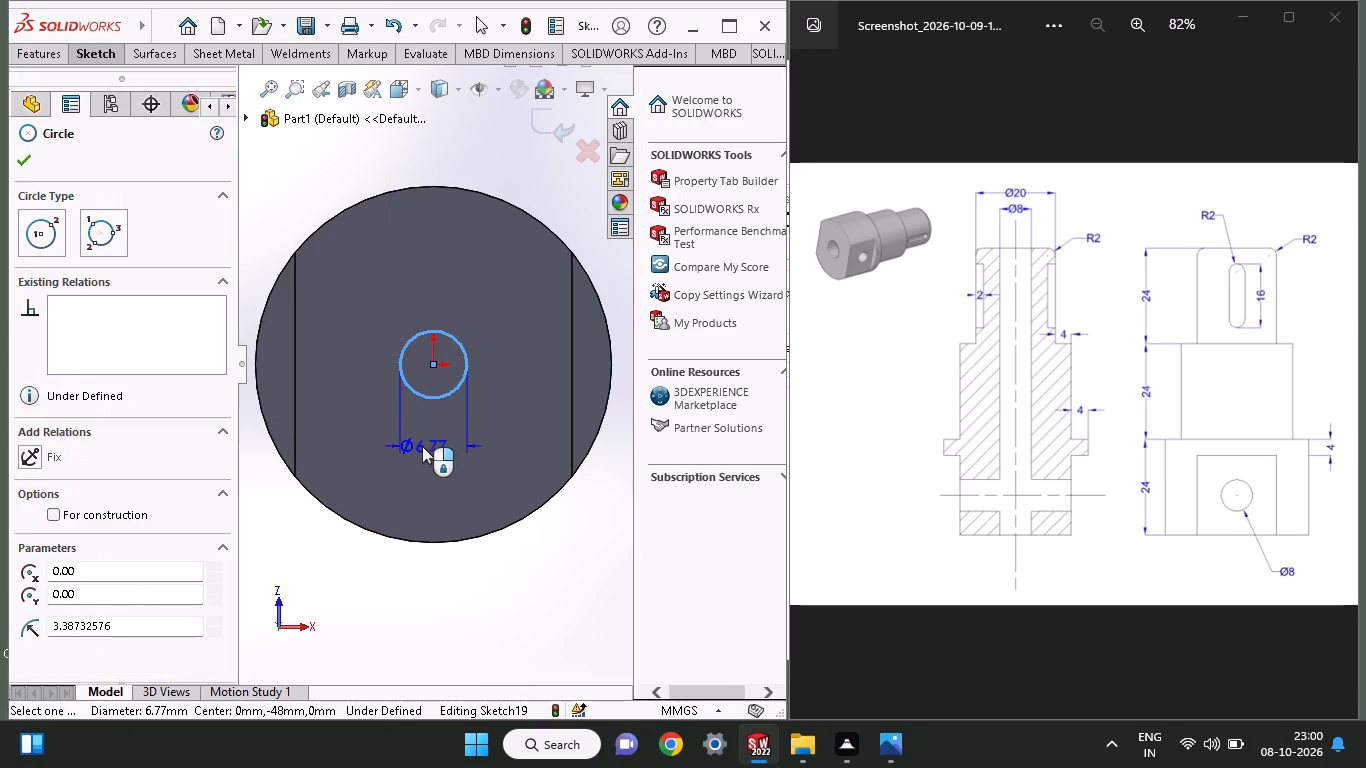
pyautogui.click(422, 446)
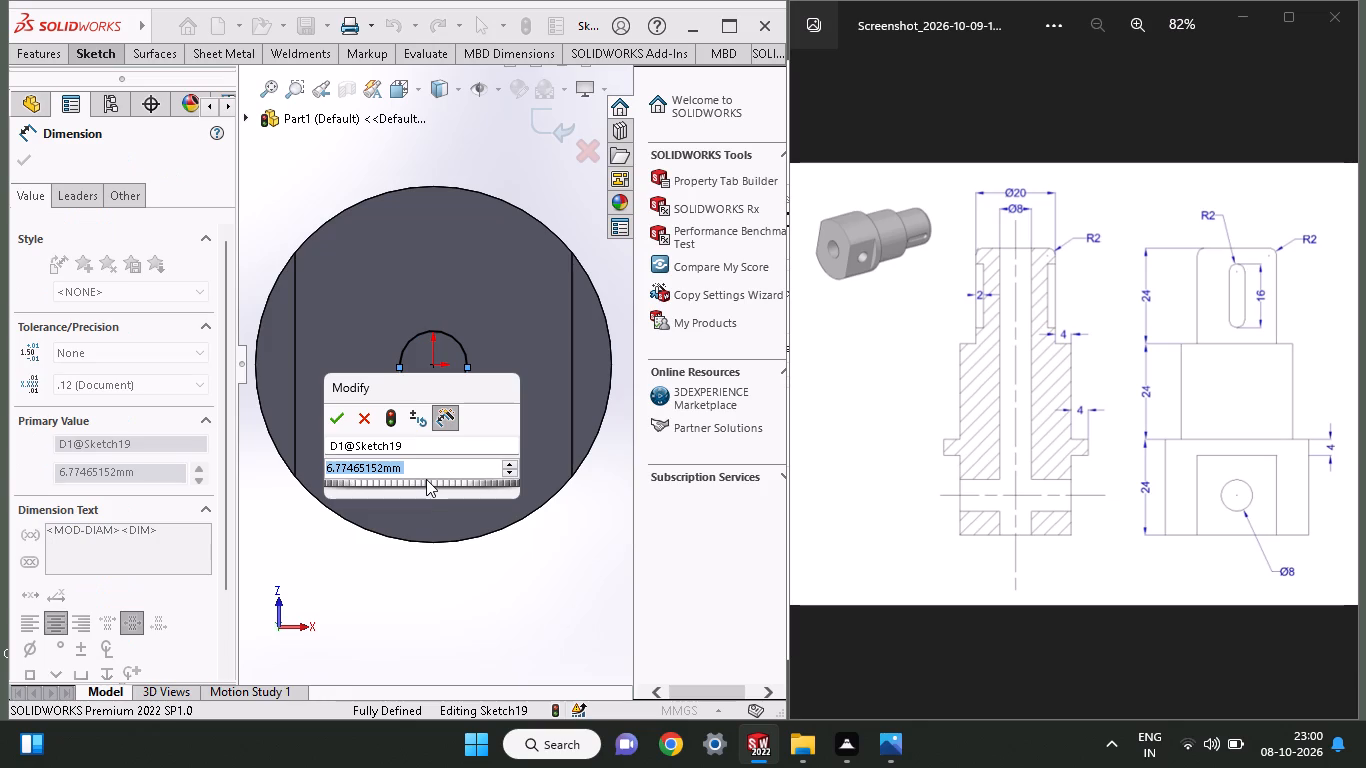
pyautogui.press('8')
pyautogui.press('Return')
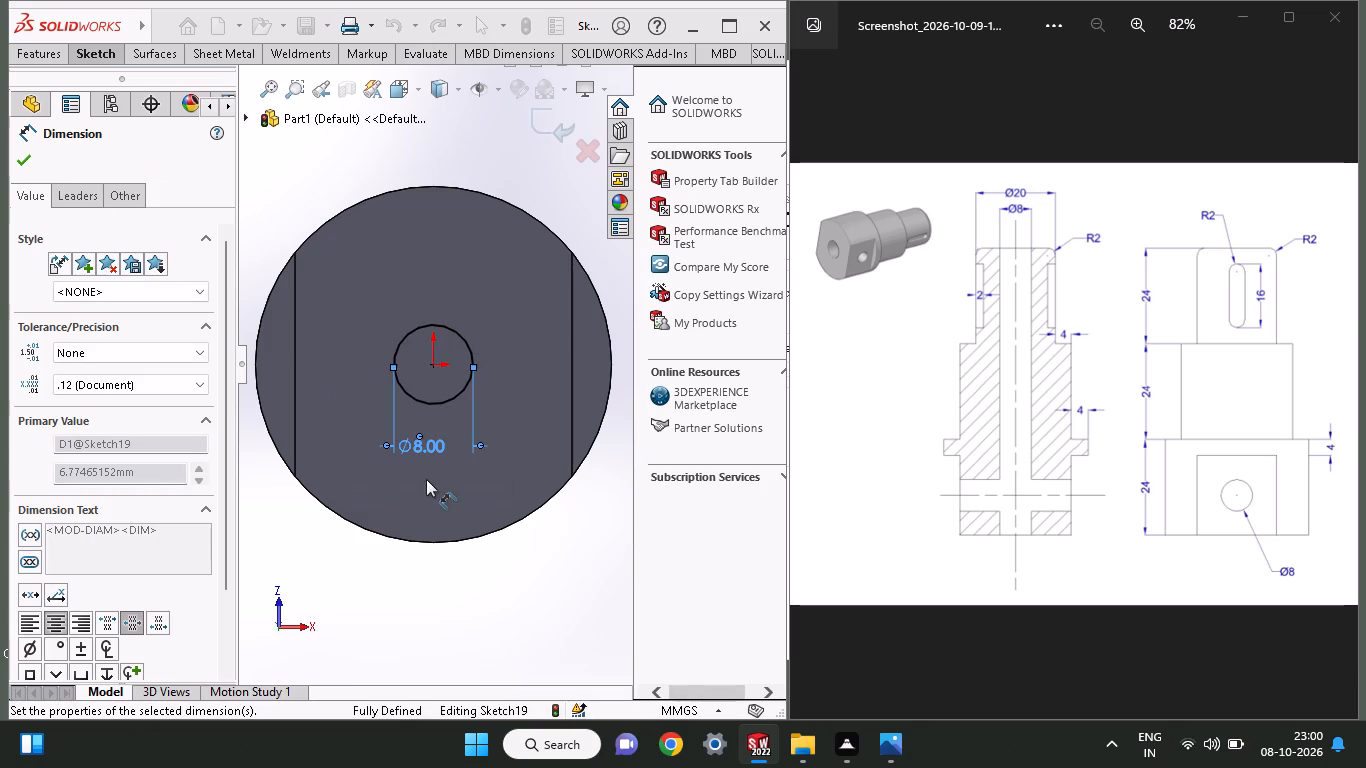
# Cut-extrude the 8 mm circle into the wide section's end face, blind 5 mm.
pyautogui.click(36, 63)
pyautogui.click(295, 123)
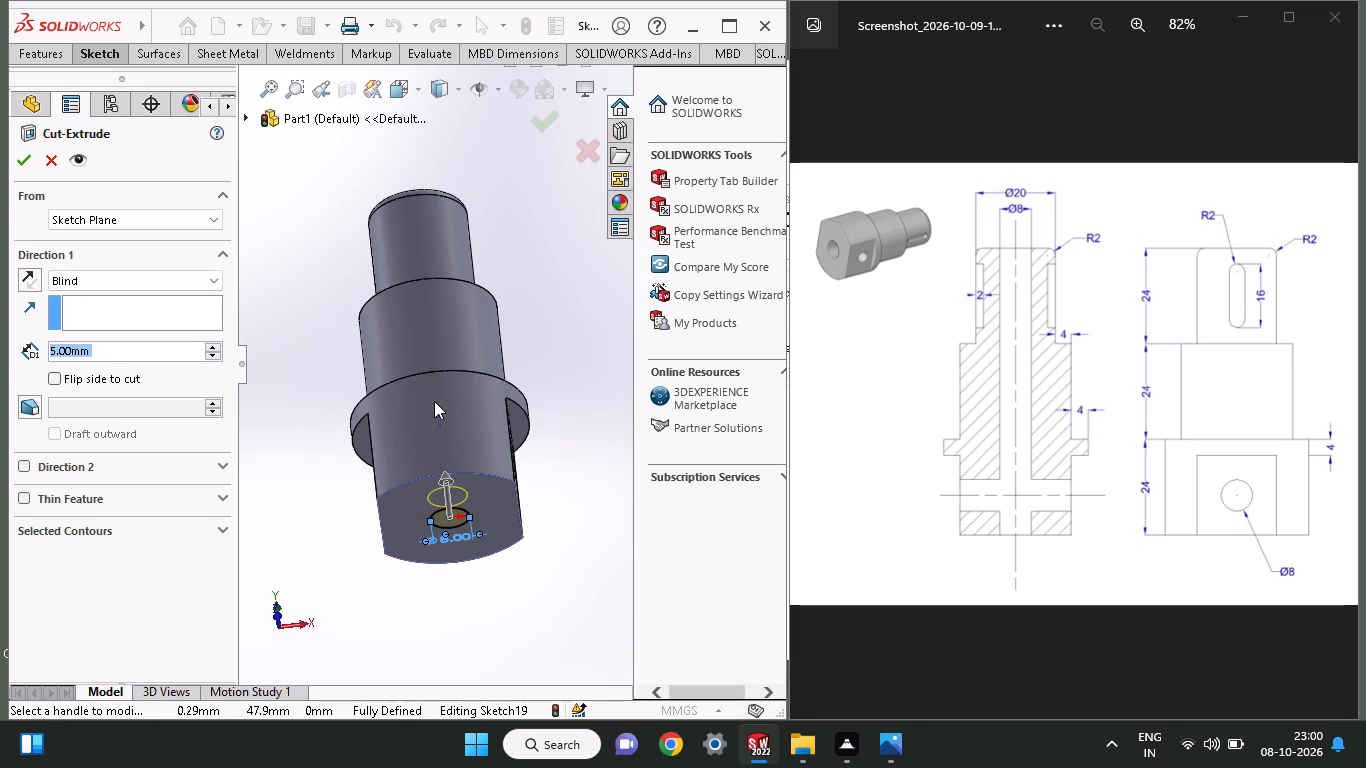
pyautogui.click(22, 152)
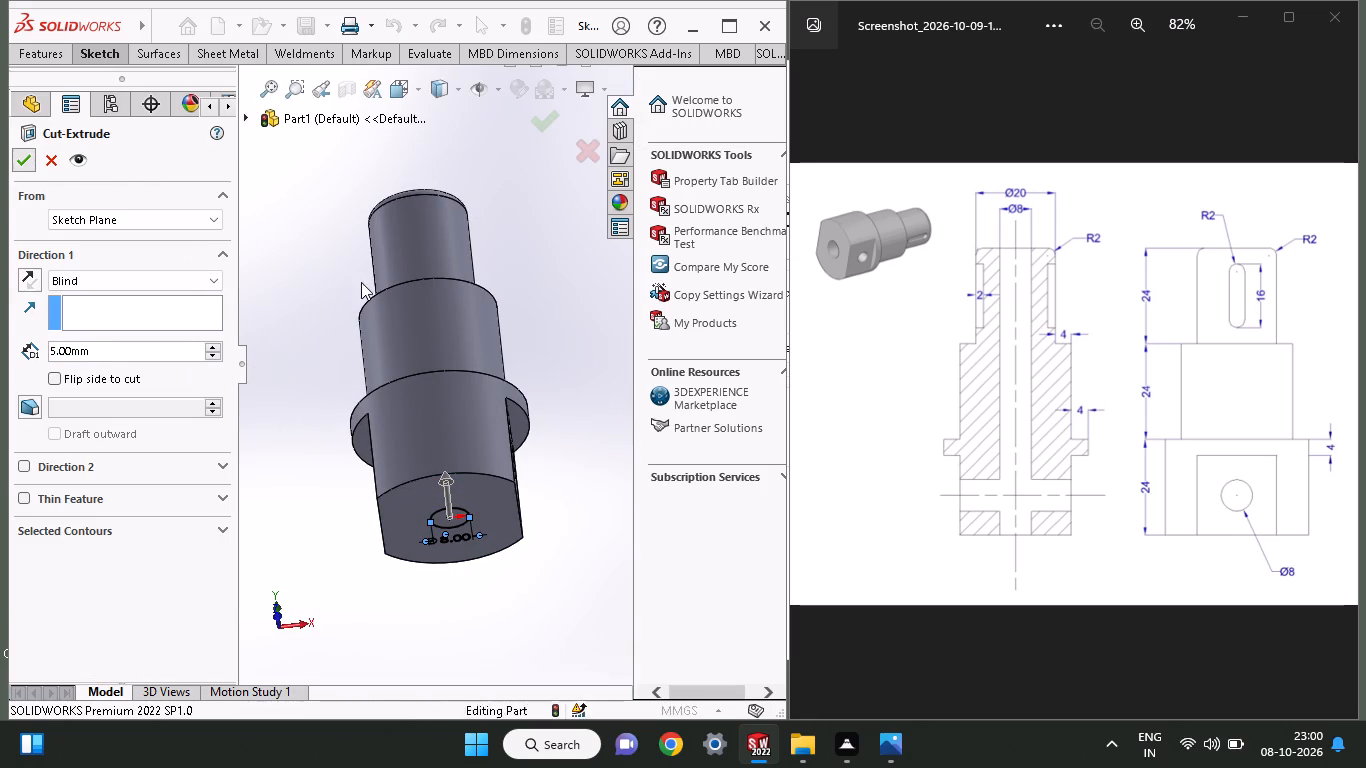
# Sketch a circle of about 4.09 mm radius, centred on the origin, on the floor of the wide end's hole.
pyautogui.moveTo(352, 257); pyautogui.dragTo(302, 644, button='middle')
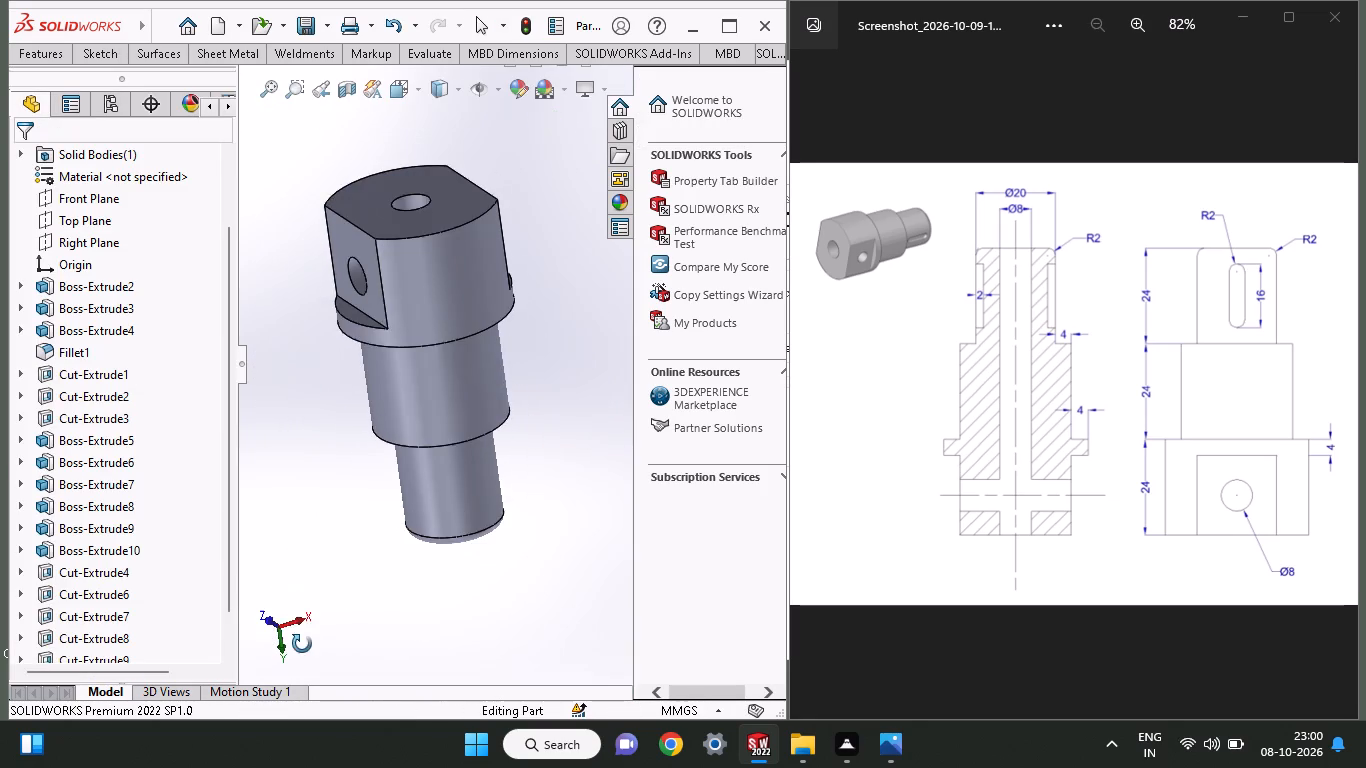
pyautogui.moveTo(302, 644); pyautogui.dragTo(533, 252, button='middle')
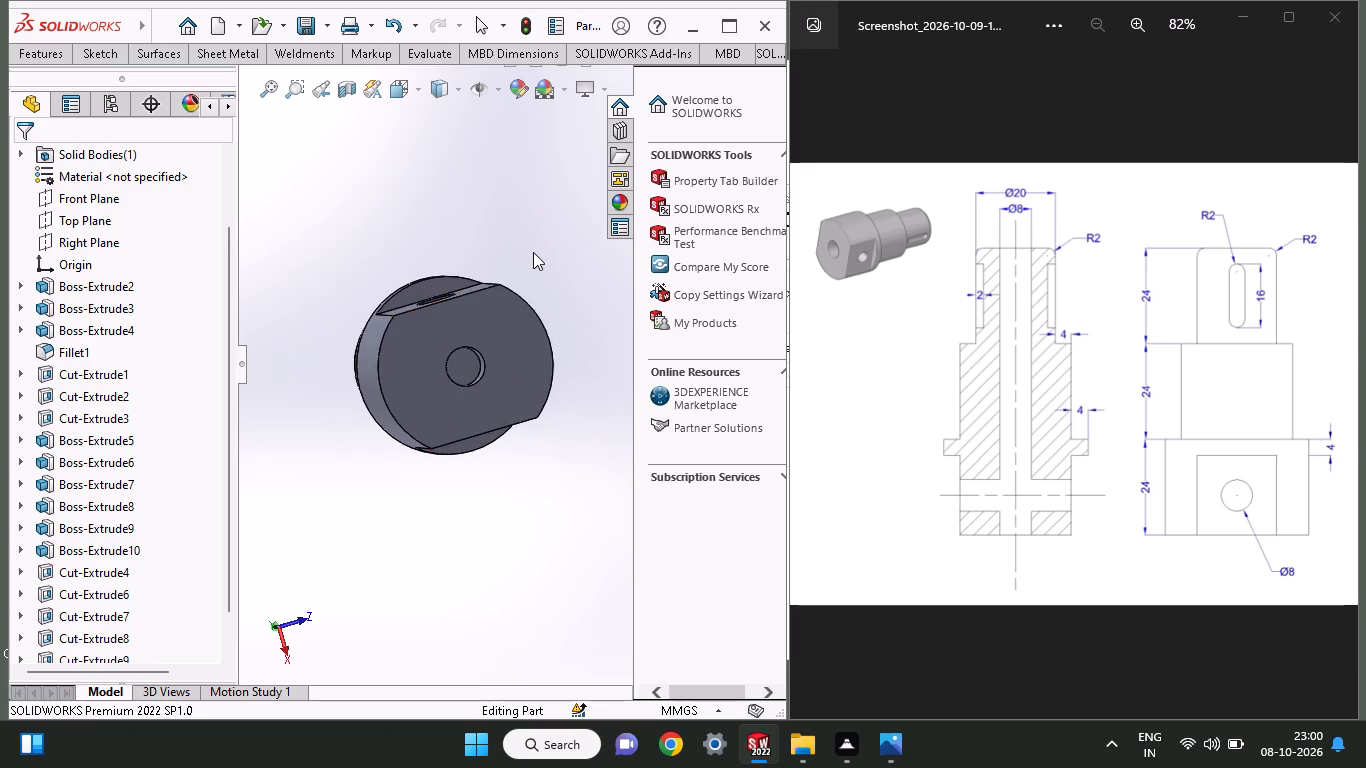
pyautogui.click(463, 373)
pyautogui.click(540, 326)
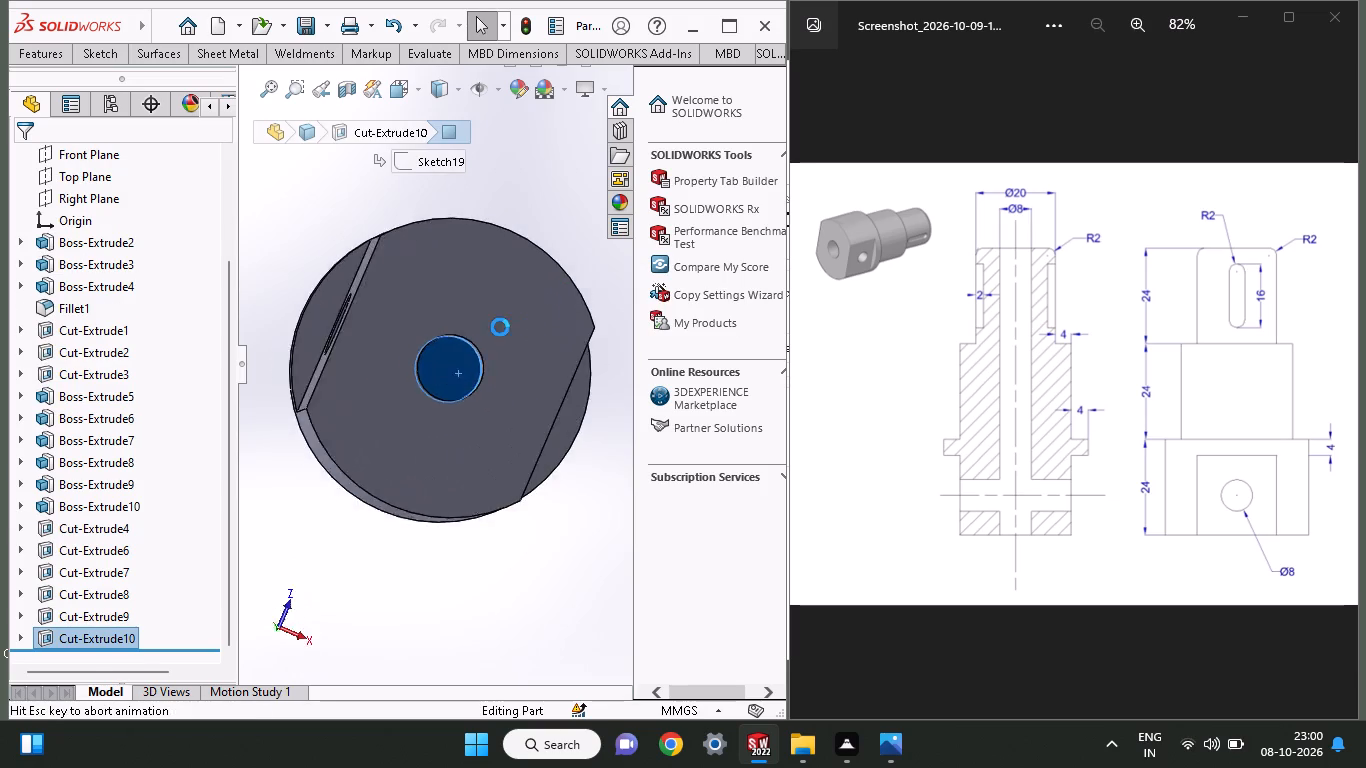
pyautogui.click(95, 49)
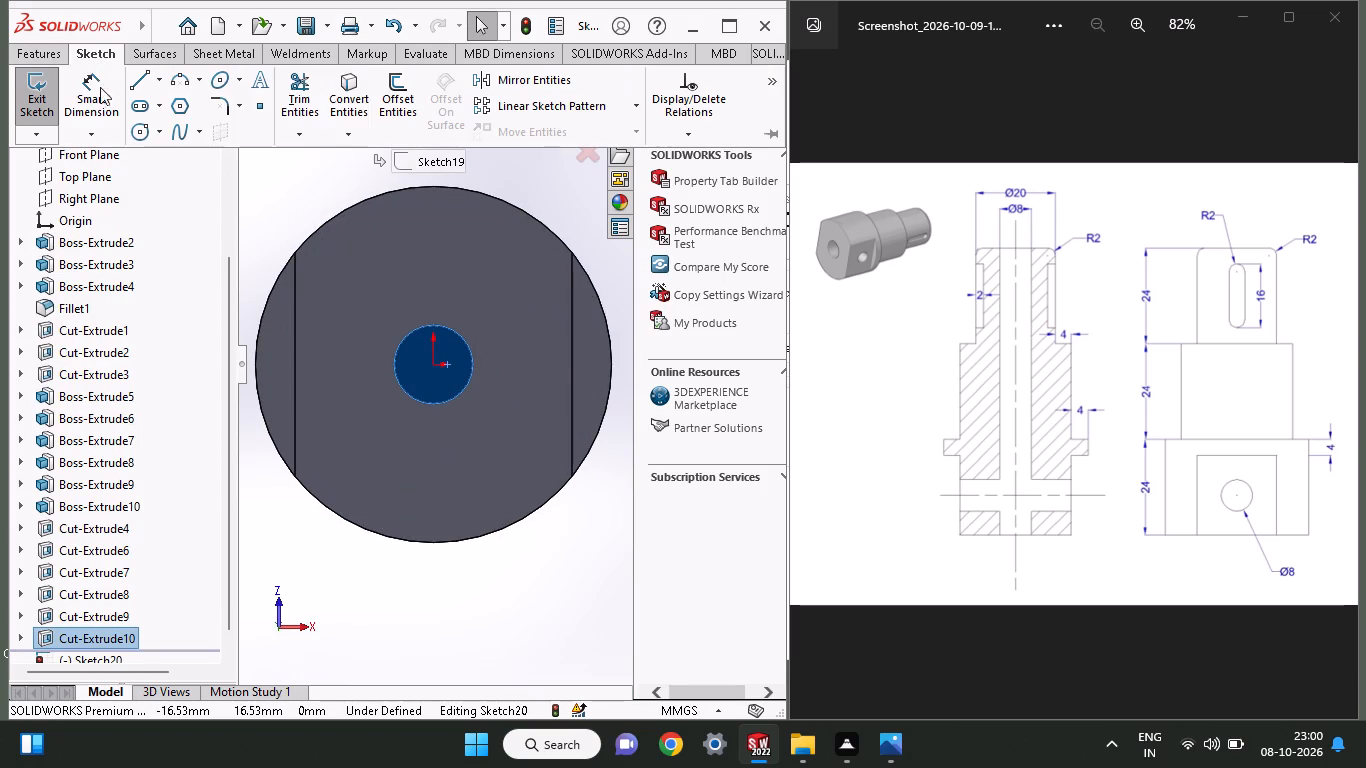
pyautogui.click(128, 139)
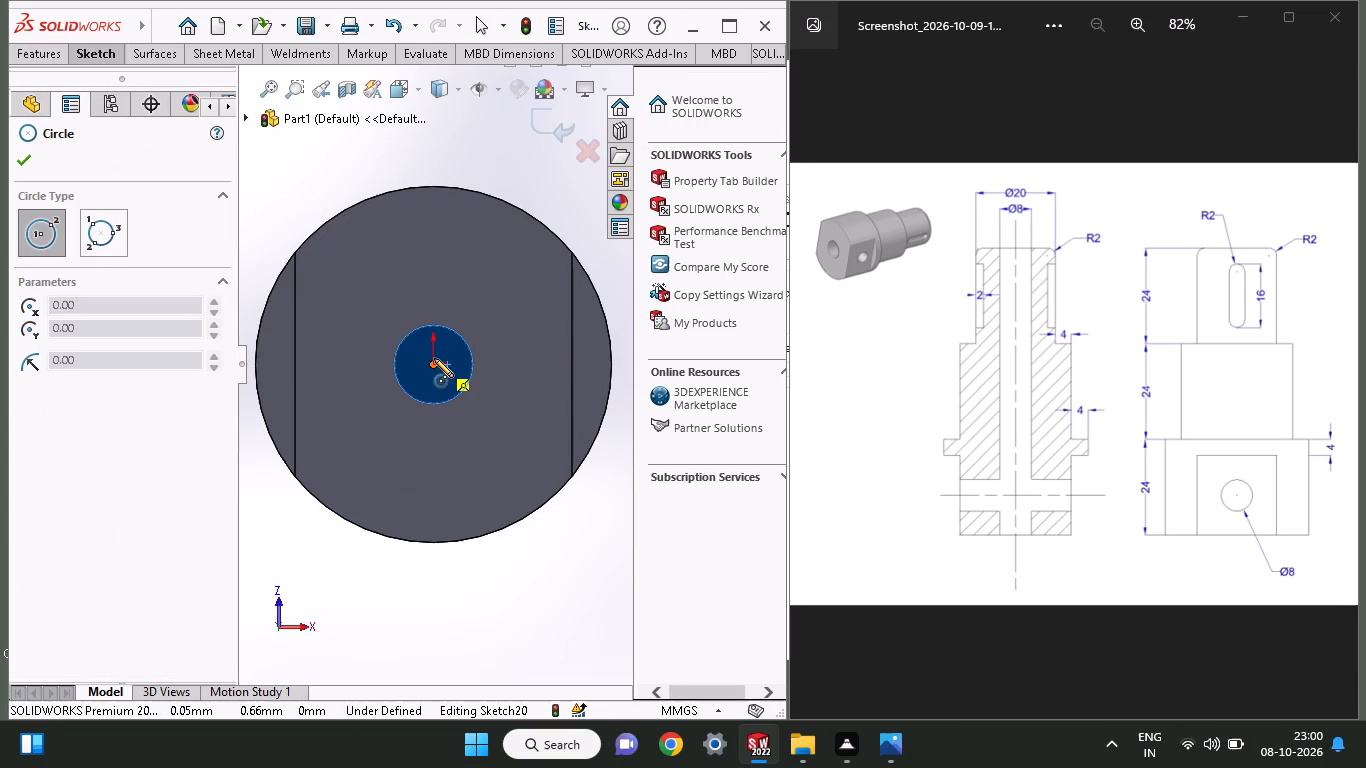
pyautogui.click(437, 365)
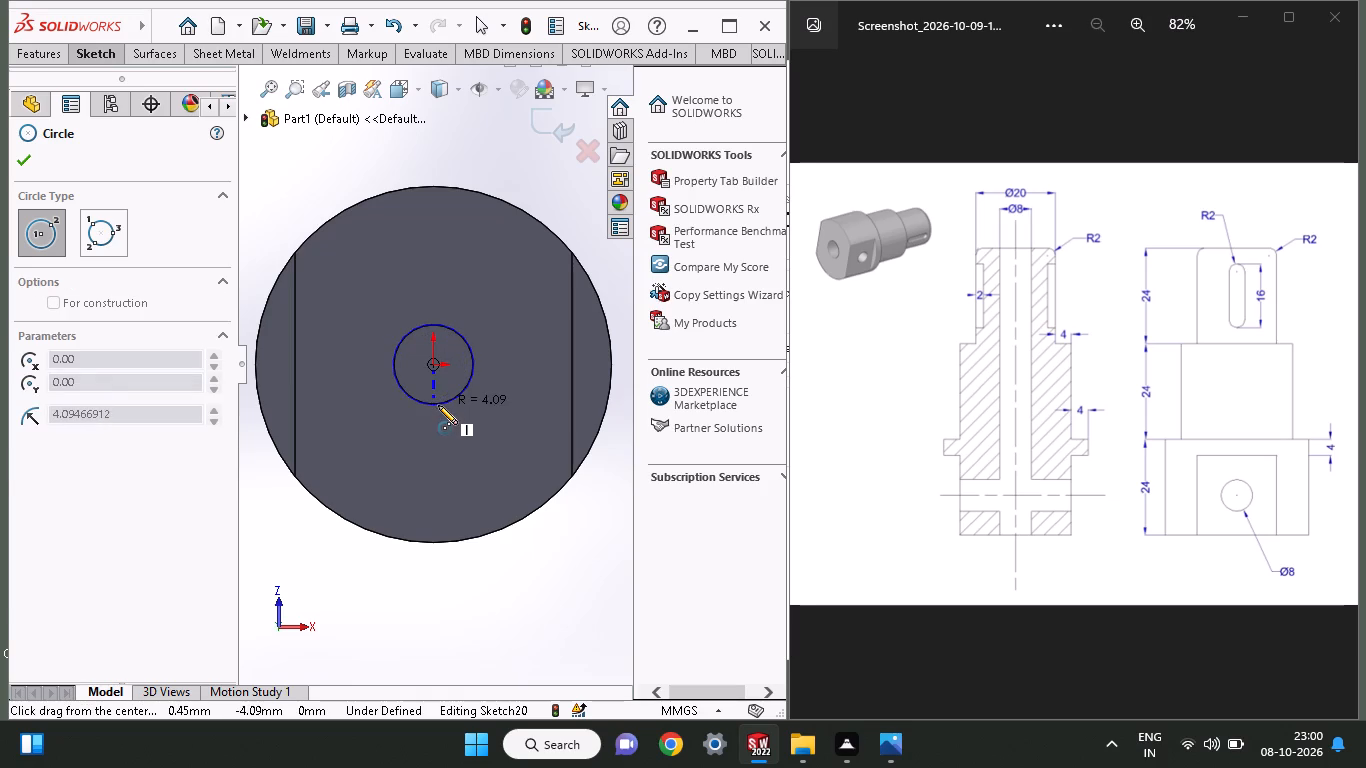
pyautogui.click(438, 405)
# Cut-extrude the circle on the wide end's hole floor further into the shaft, blind 5 mm.
pyautogui.click(27, 57)
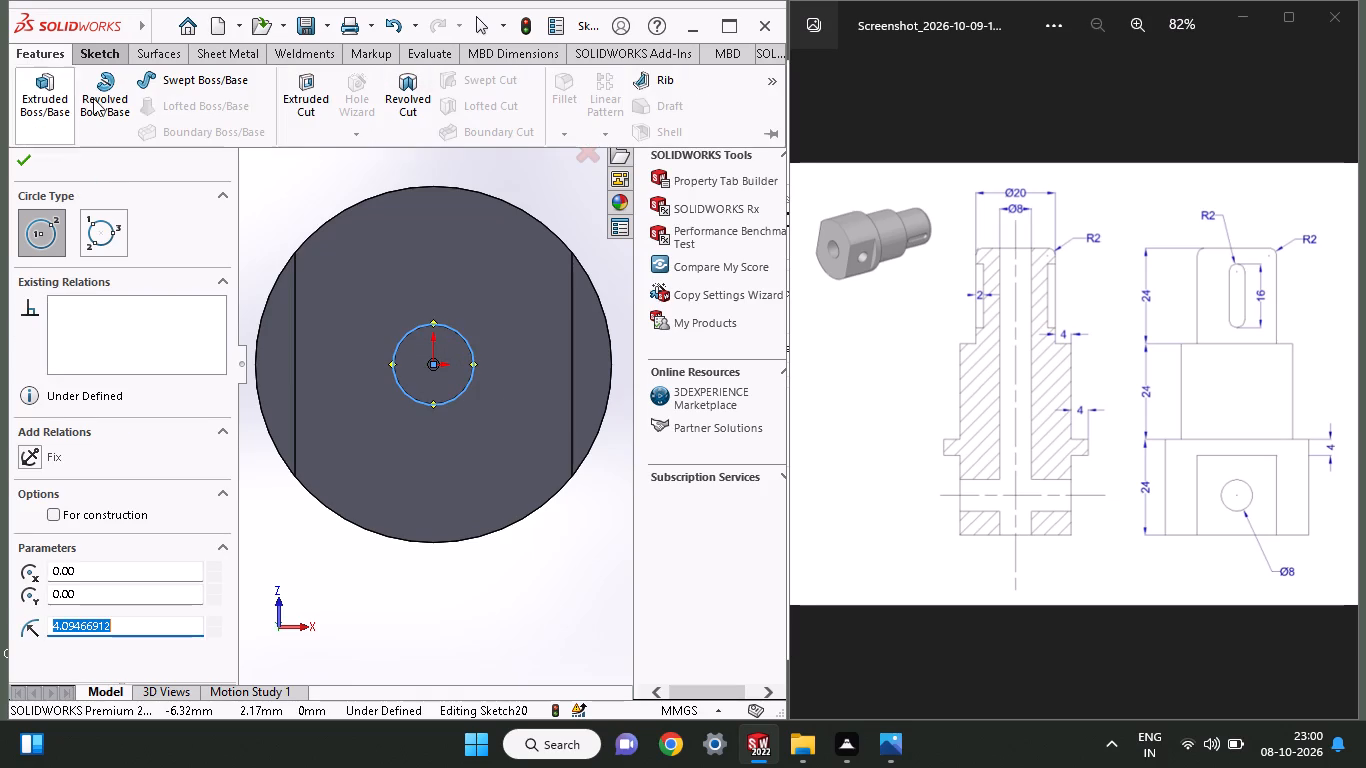
pyautogui.click(294, 109)
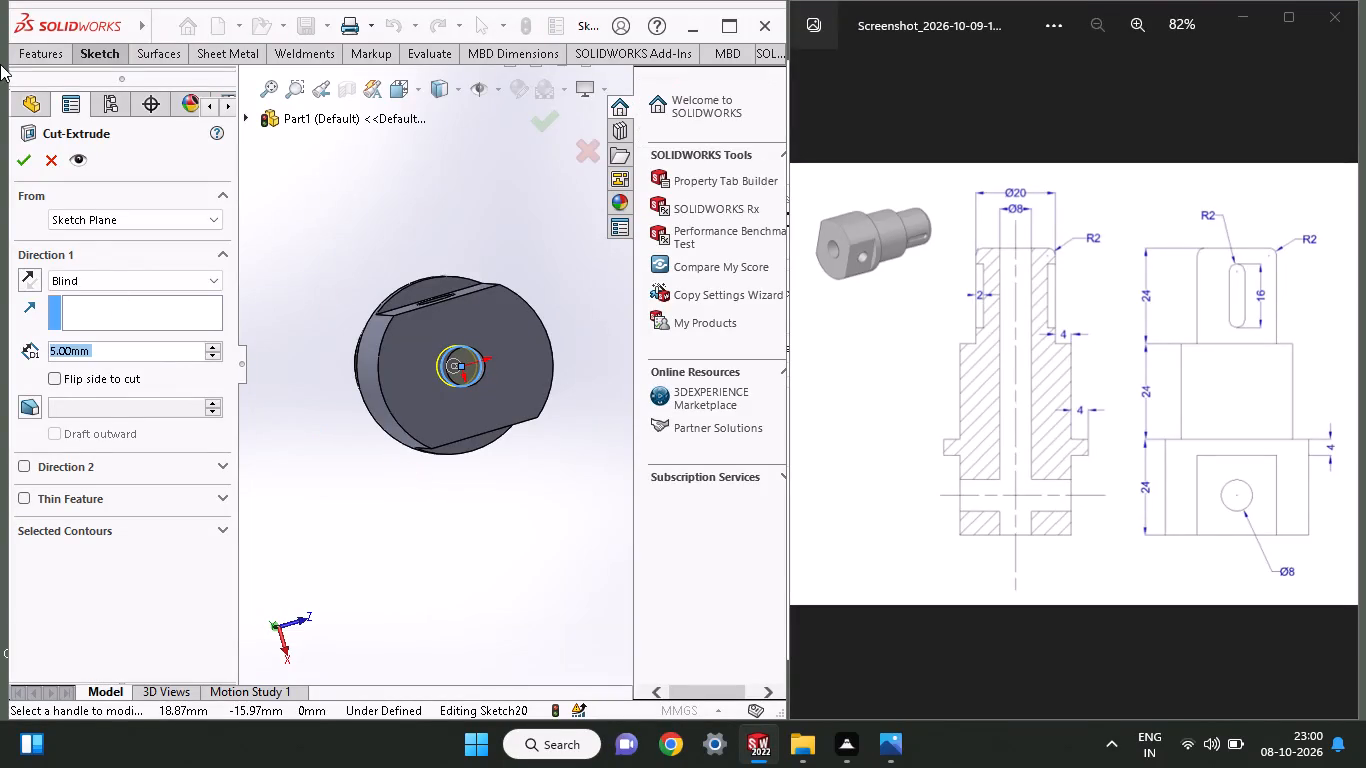
pyautogui.click(31, 167)
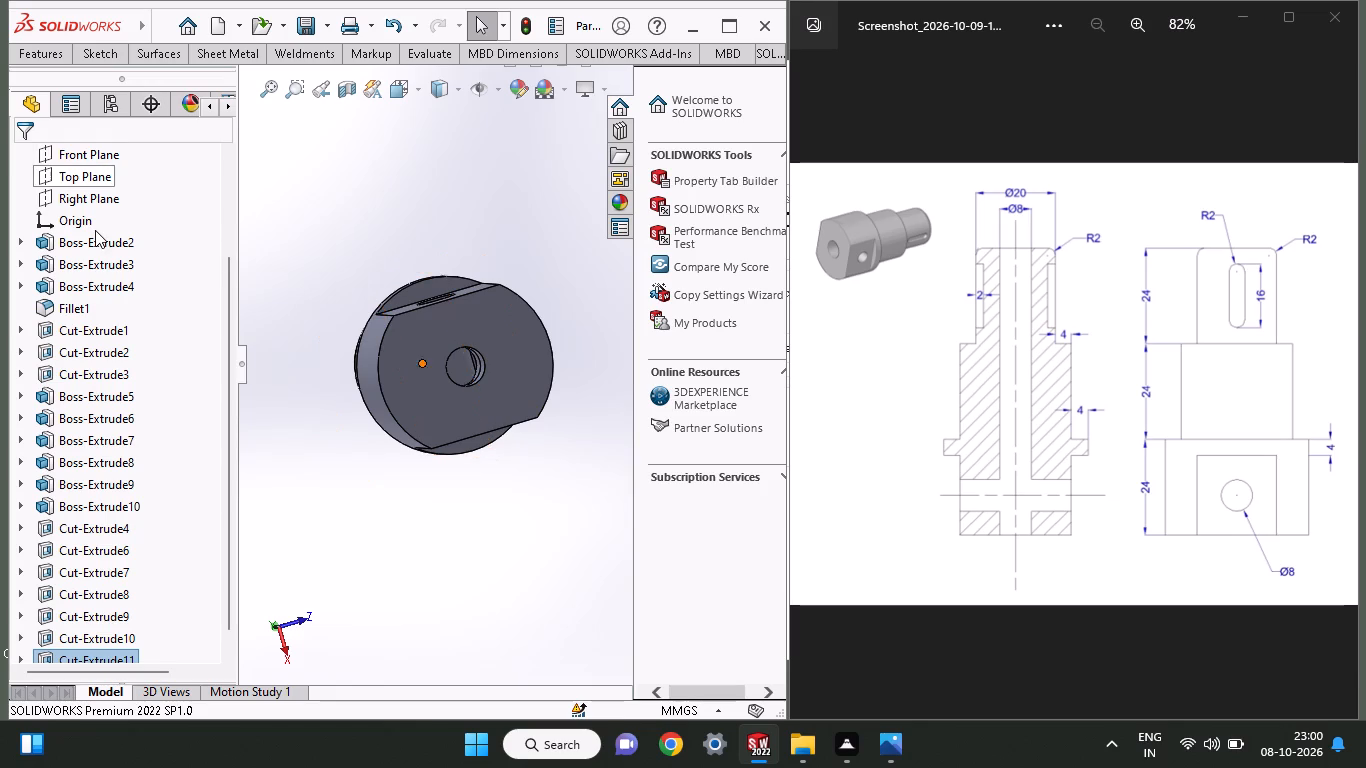
# Examine the axial hole from the wide end and where it meets the cross hole.
pyautogui.moveTo(485, 394); pyautogui.dragTo(472, 397, button='middle')
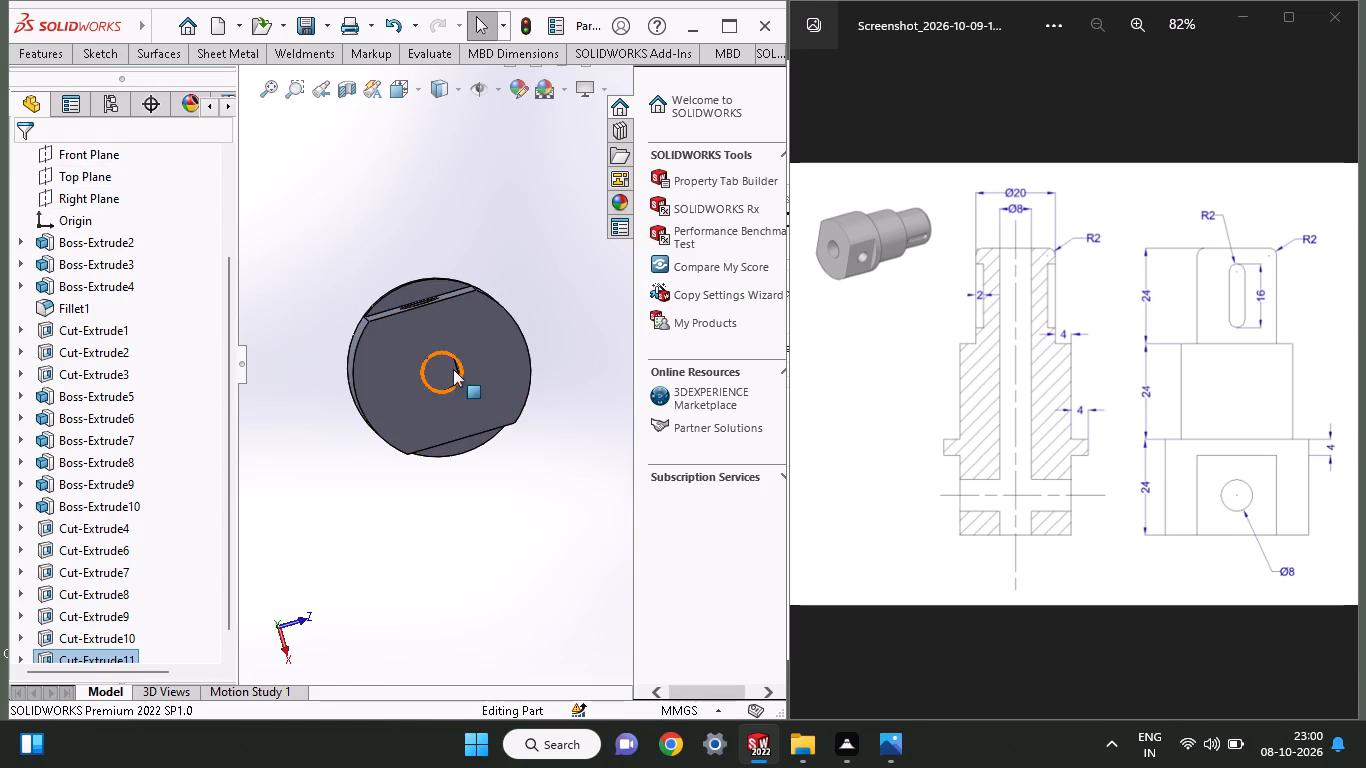
pyautogui.click(451, 373)
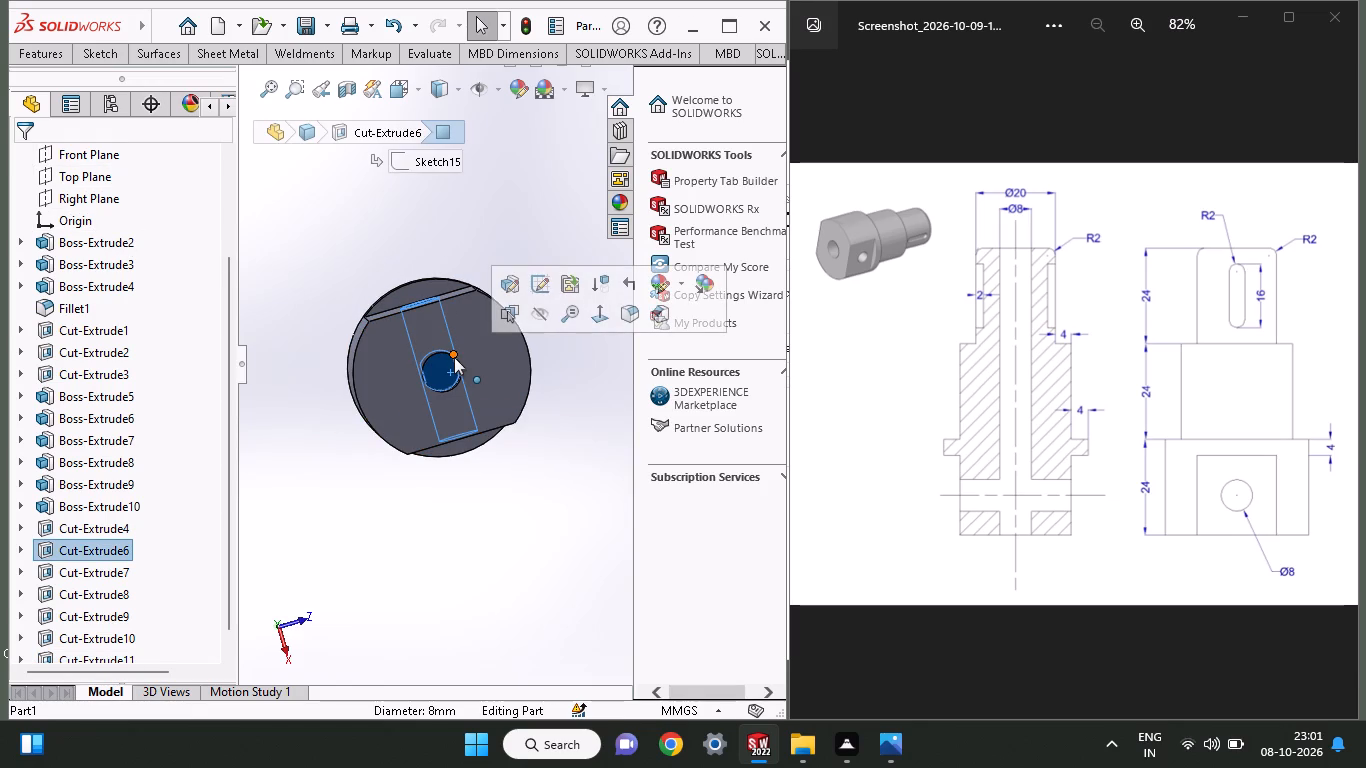
pyautogui.click(448, 252)
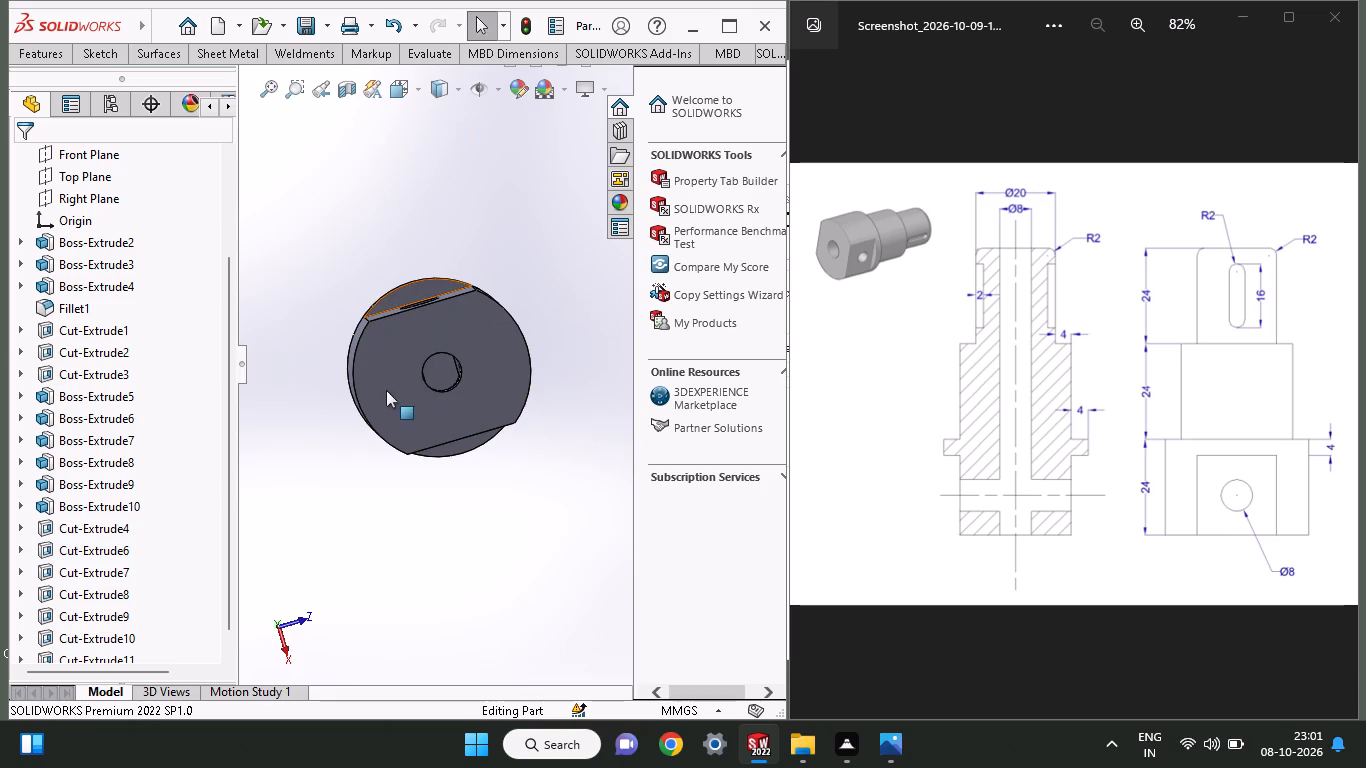
pyautogui.moveTo(406, 386); pyautogui.dragTo(366, 551, button='middle')
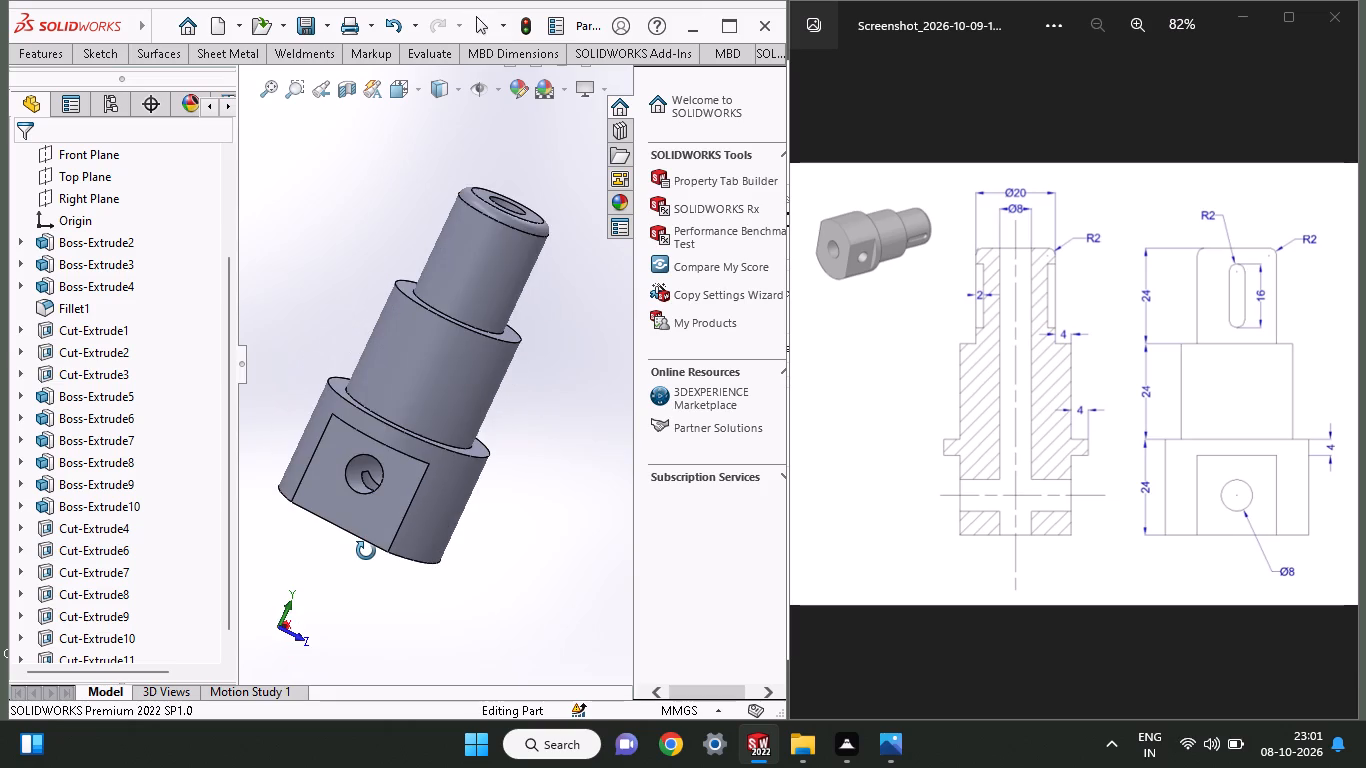
pyautogui.moveTo(366, 551); pyautogui.dragTo(384, 393, button='middle')
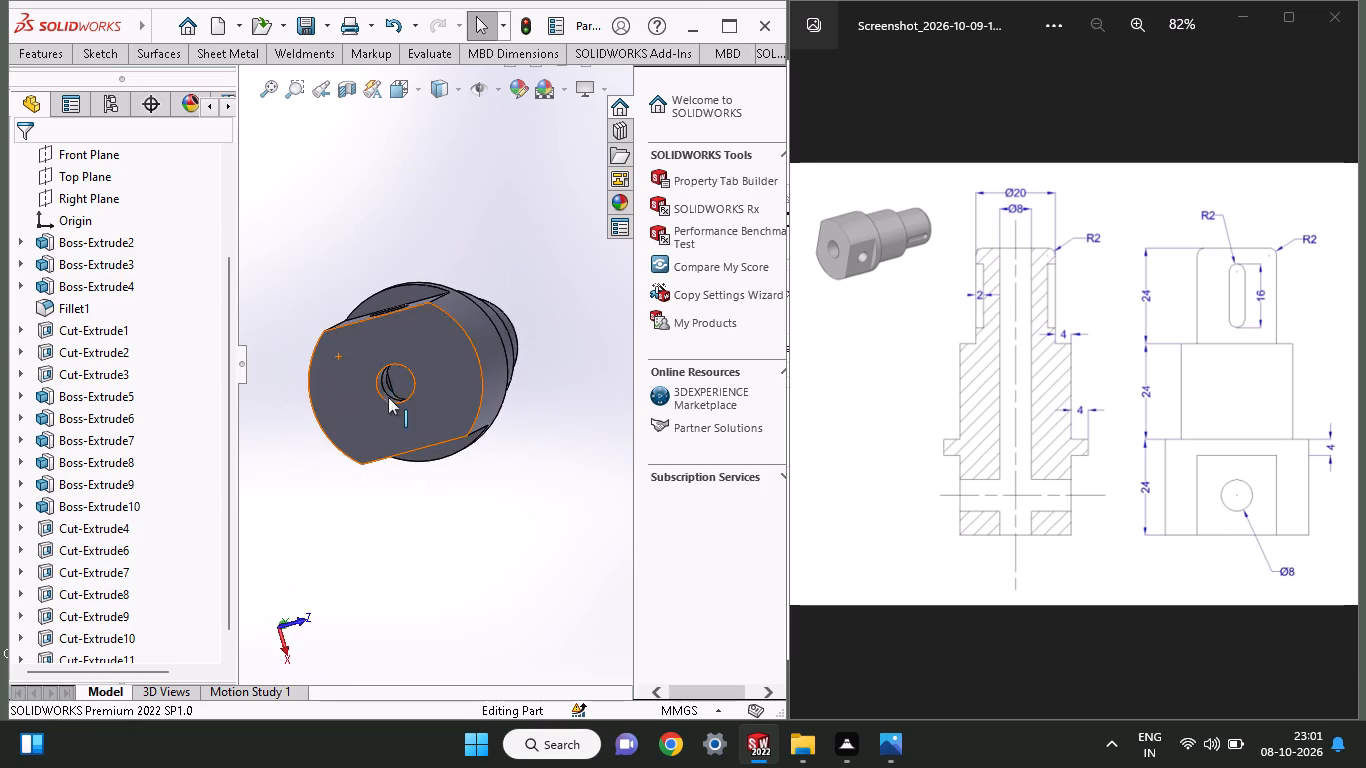
pyautogui.click(402, 381)
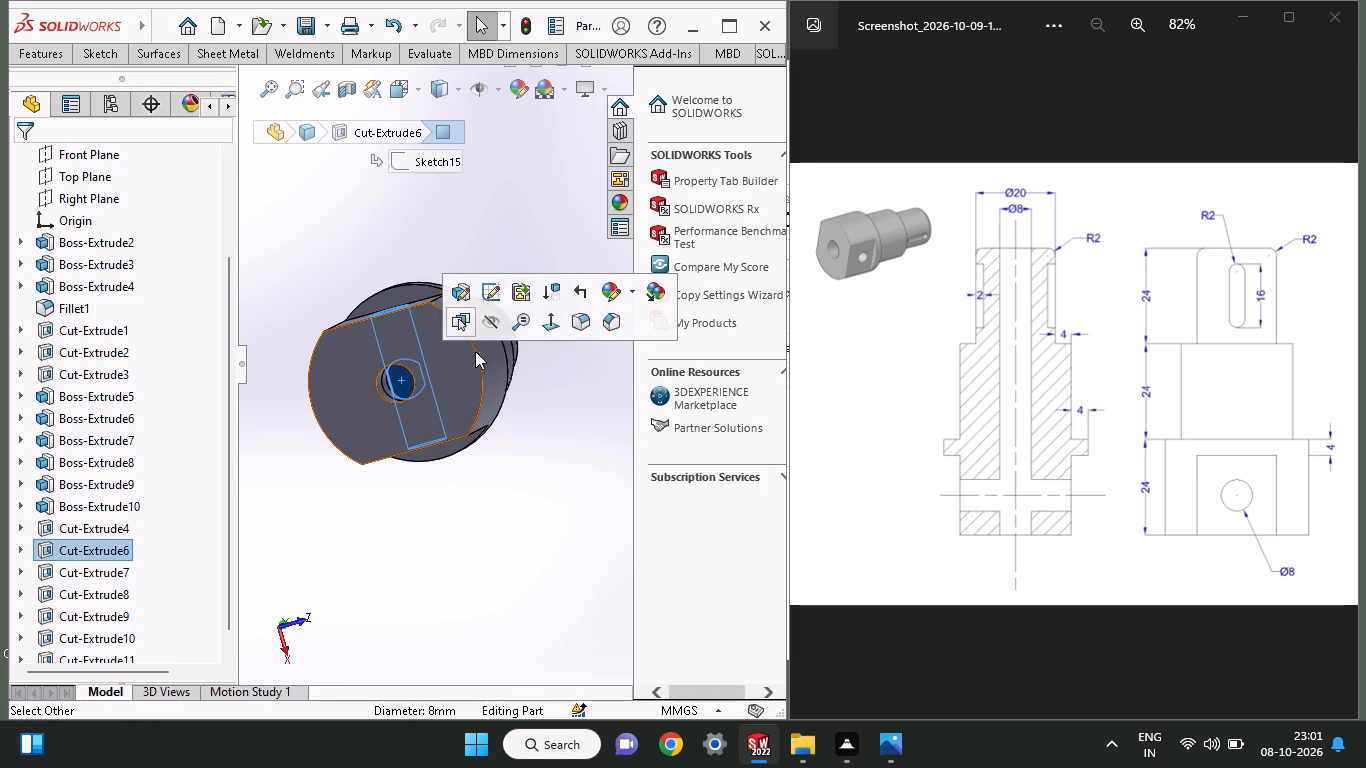
pyautogui.click(430, 214)
# Sketch a circle of about 4 mm radius, centred on the origin, on the floor of the narrow end's axial hole.
pyautogui.moveTo(426, 239); pyautogui.dragTo(340, 548, button='middle')
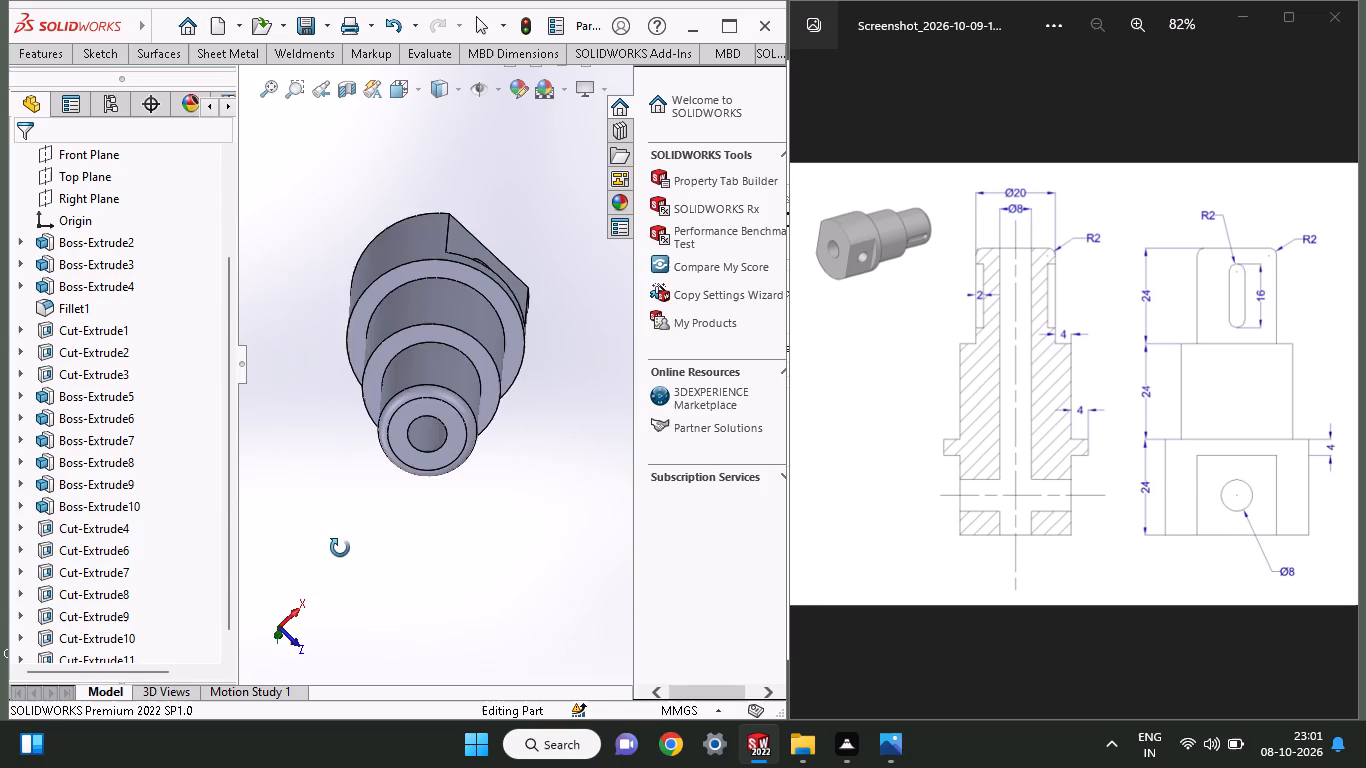
pyautogui.moveTo(340, 548); pyautogui.dragTo(354, 516, button='middle')
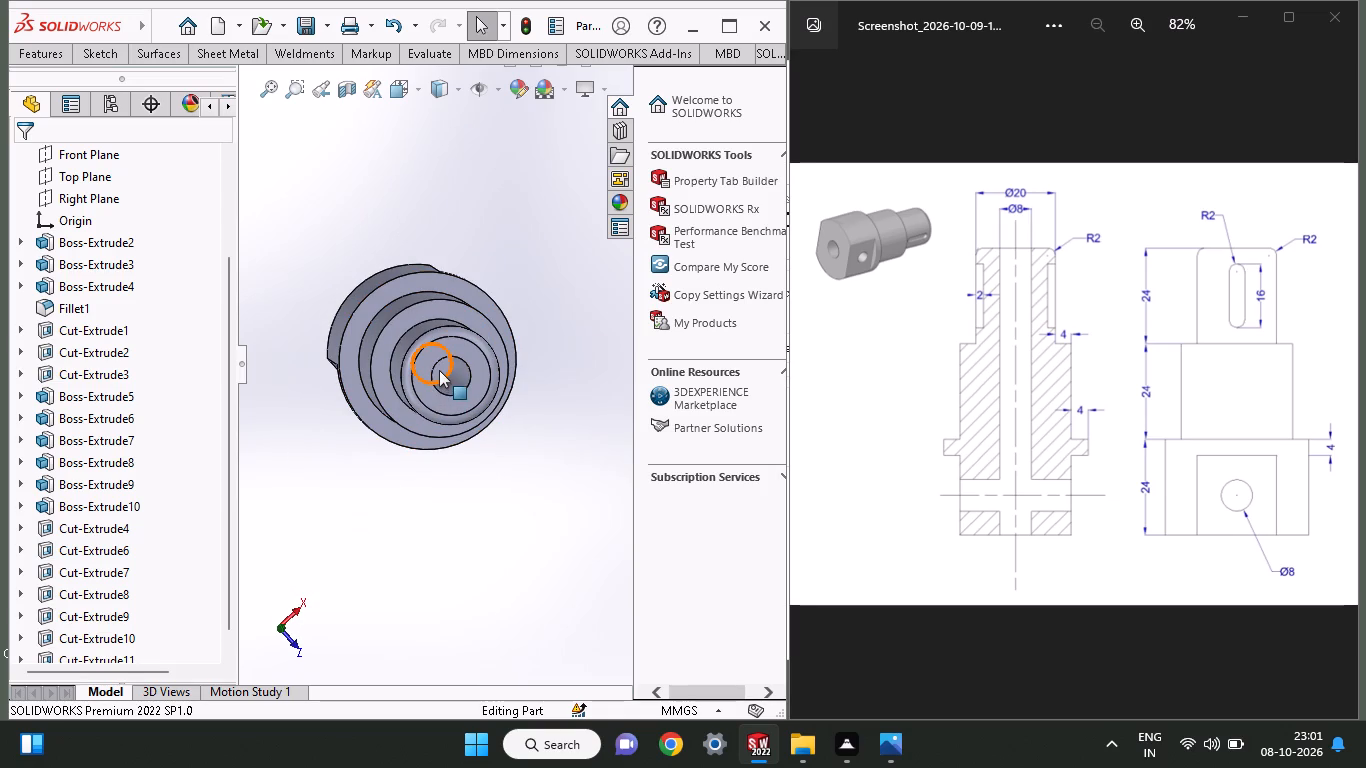
pyautogui.click(439, 370)
pyautogui.click(518, 318)
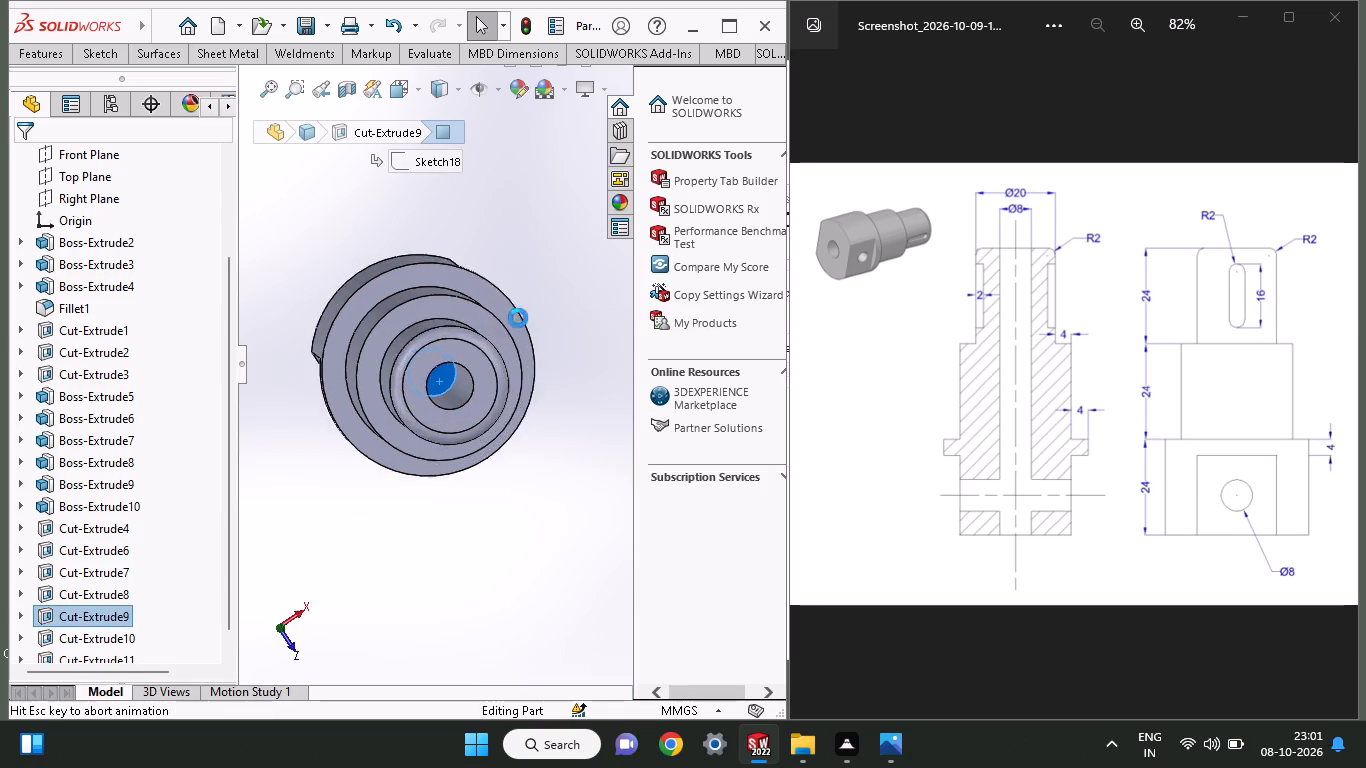
pyautogui.click(94, 53)
pyautogui.click(141, 132)
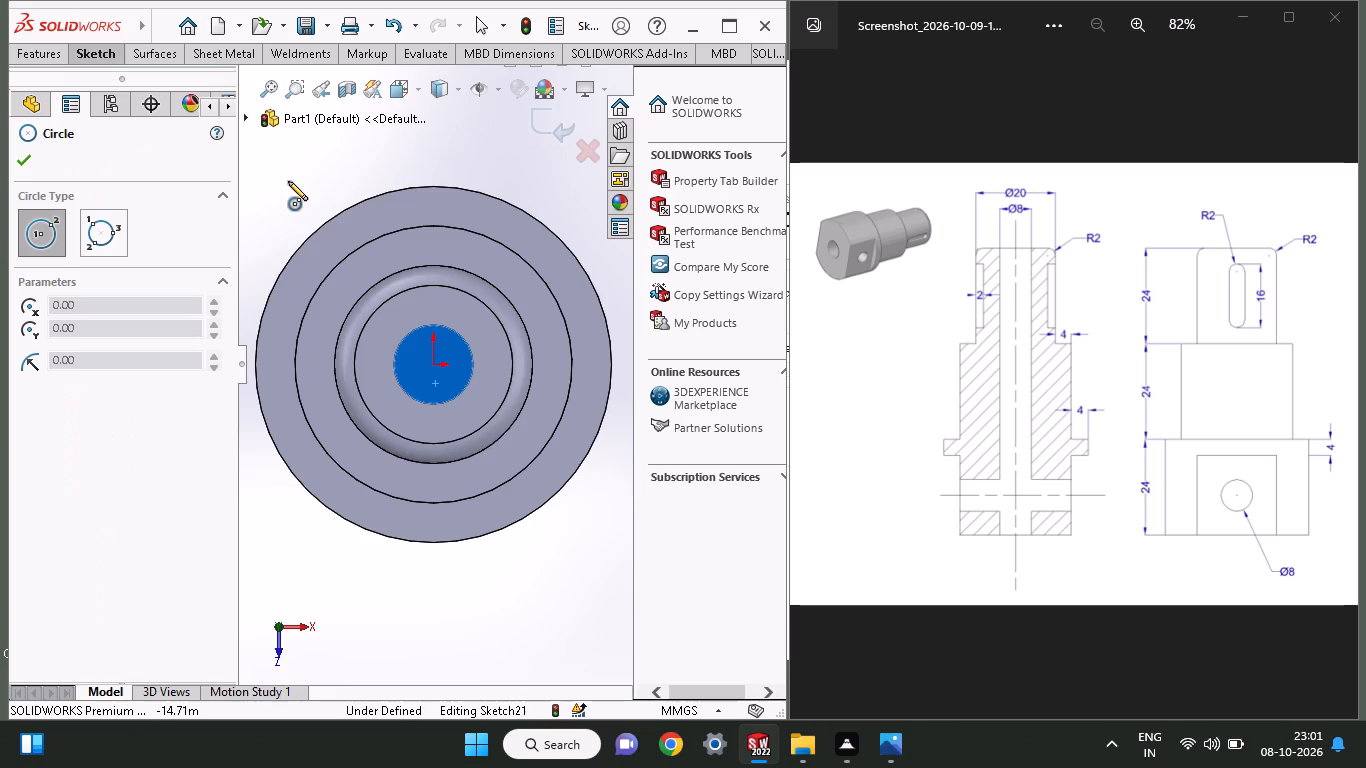
pyautogui.click(430, 362)
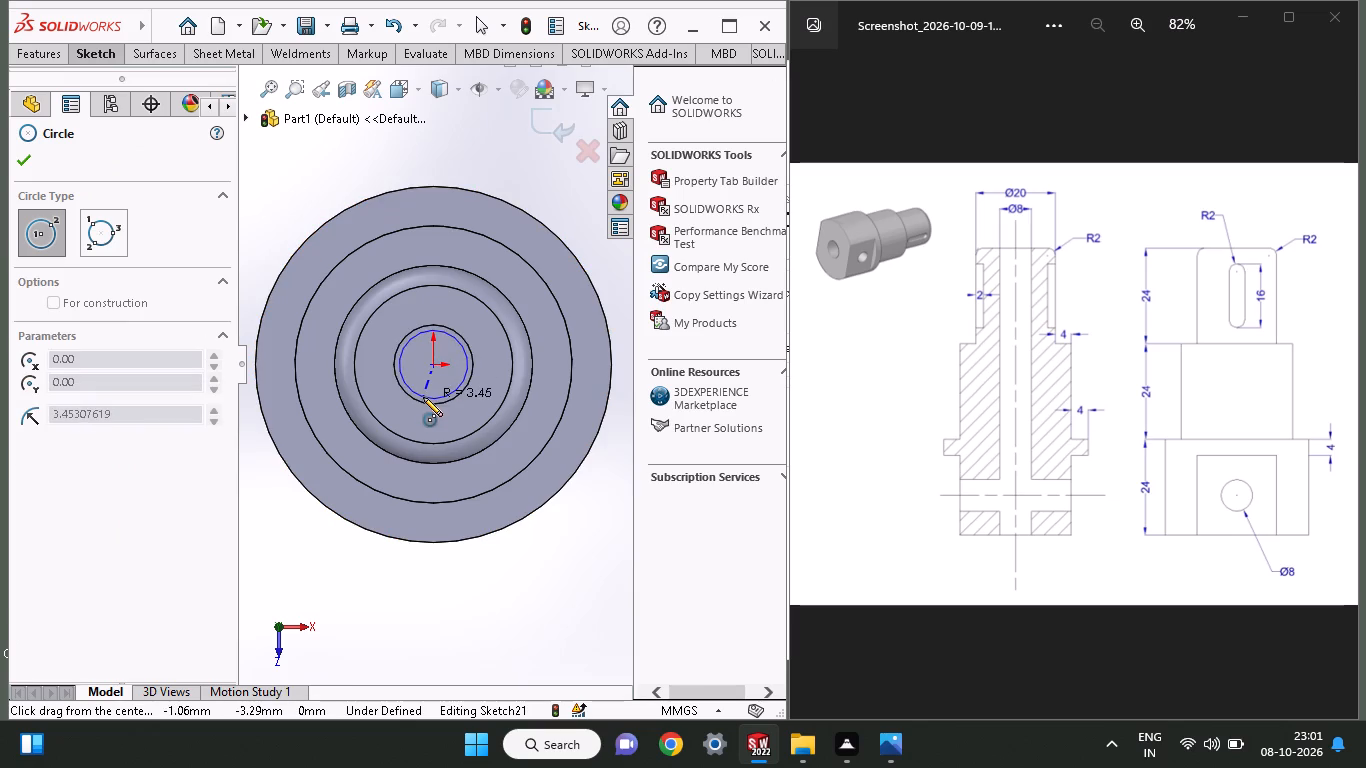
pyautogui.click(422, 401)
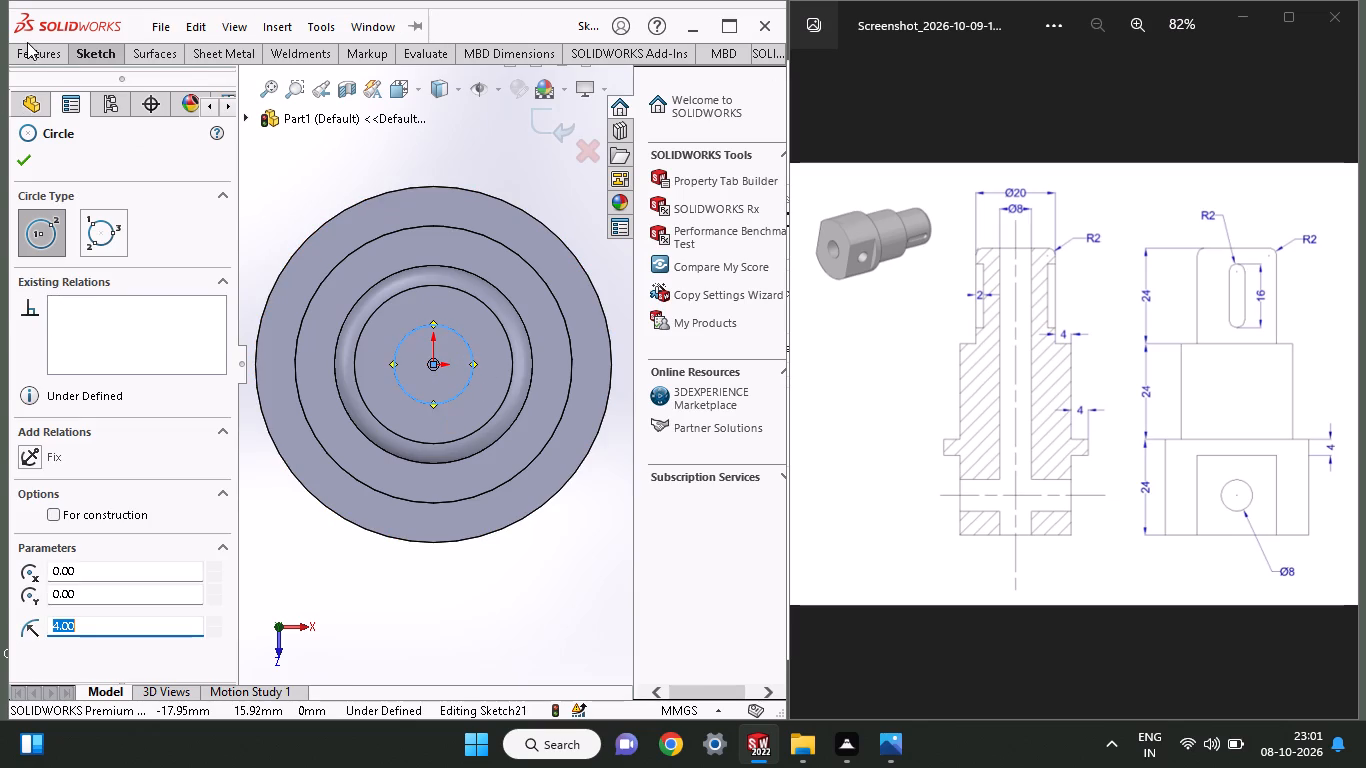
pyautogui.click(27, 42)
pyautogui.click(285, 173)
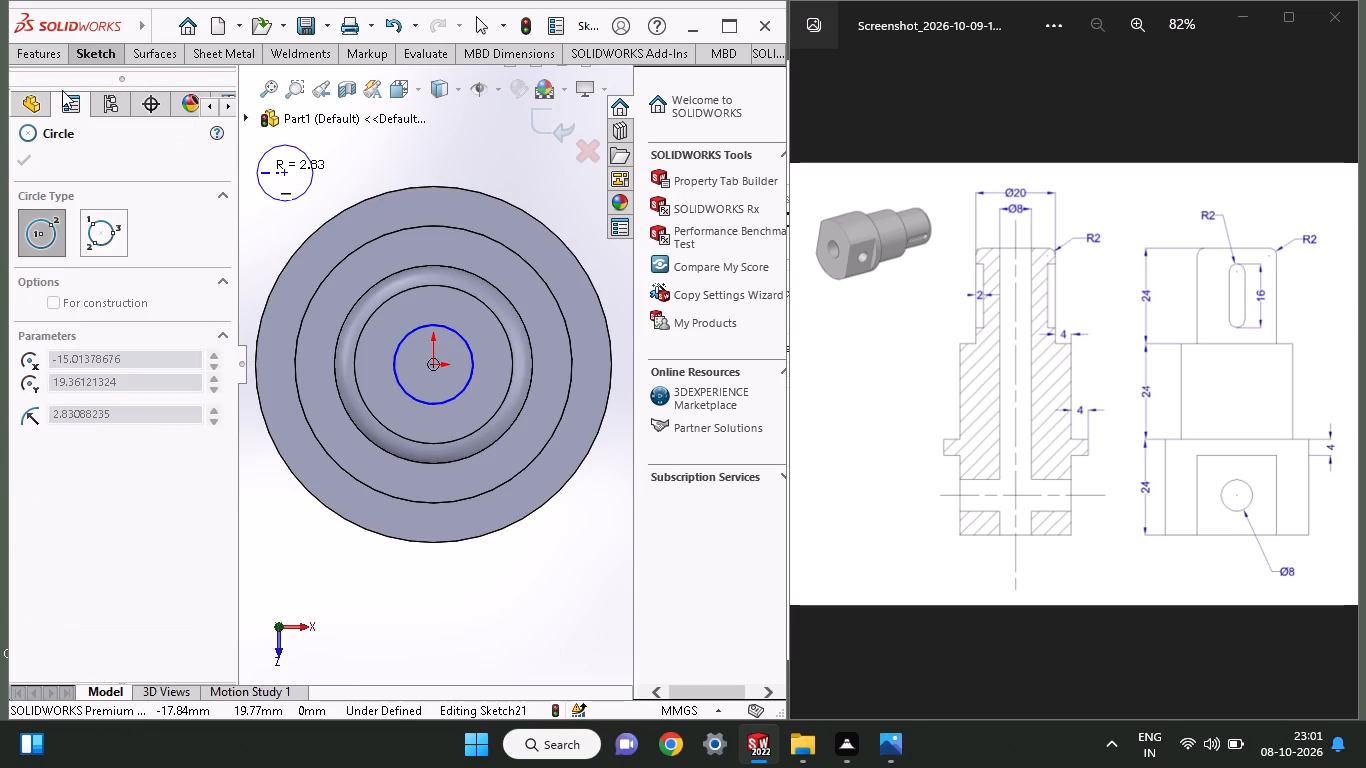
pyautogui.rightClick(311, 213)
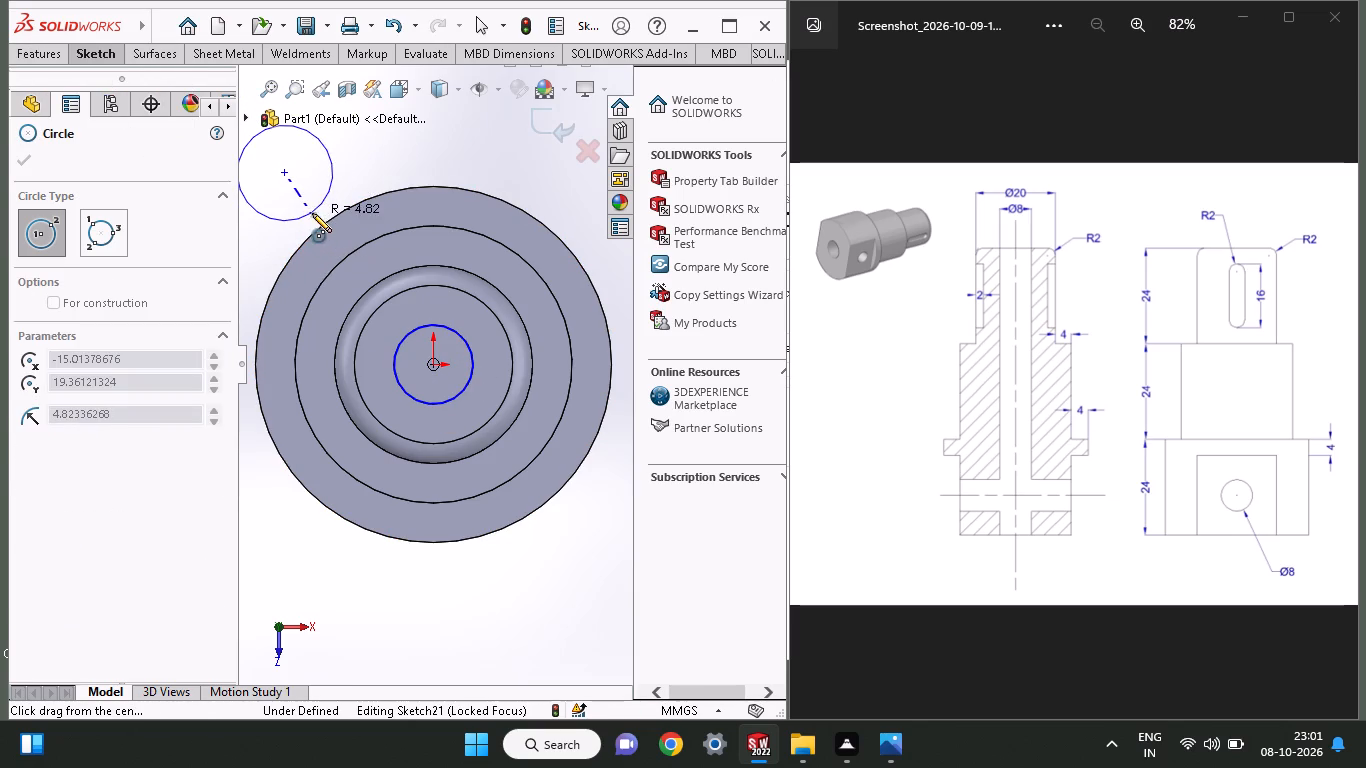
pyautogui.click(333, 222)
# Cut-extrude the circle on the narrow end's hole floor further into the shaft, blind 5 mm.
pyautogui.click(26, 44)
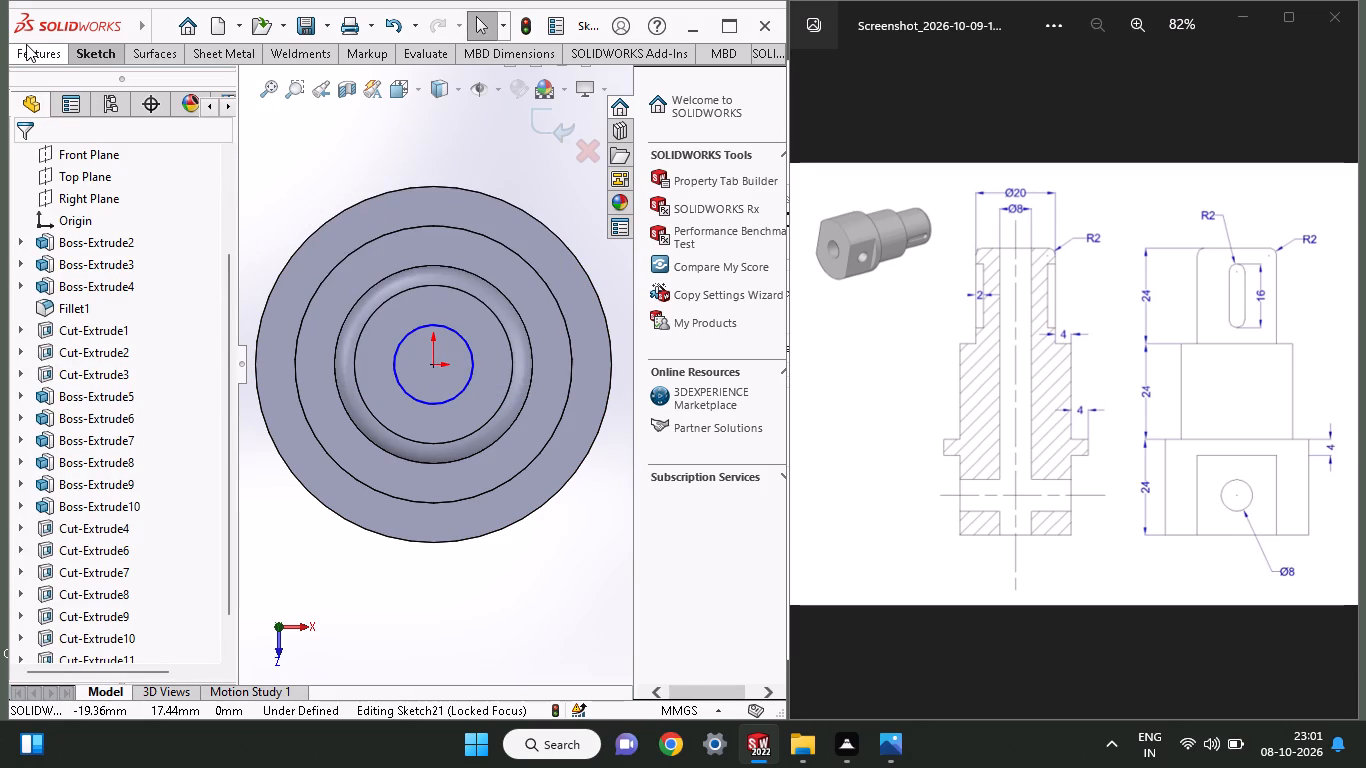
pyautogui.click(320, 114)
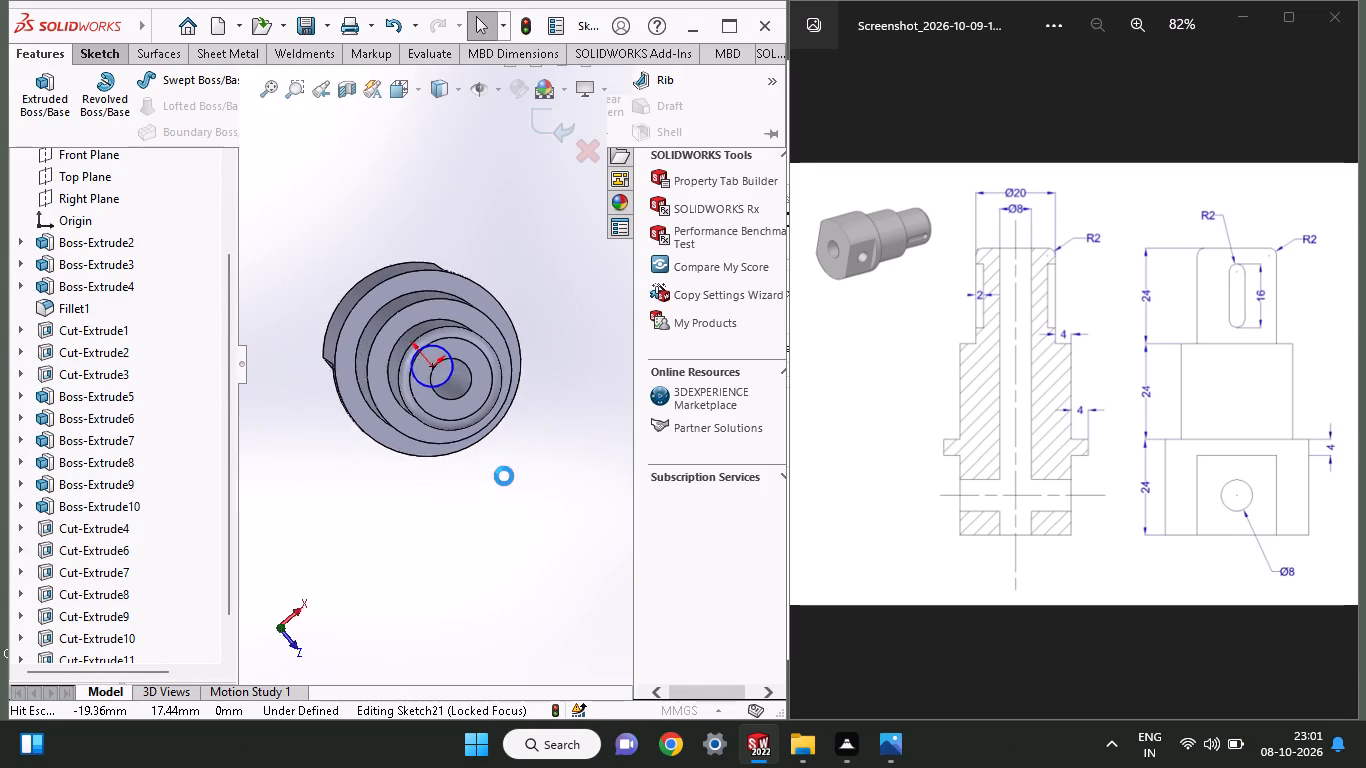
pyautogui.moveTo(504, 476); pyautogui.dragTo(515, 440, button='middle')
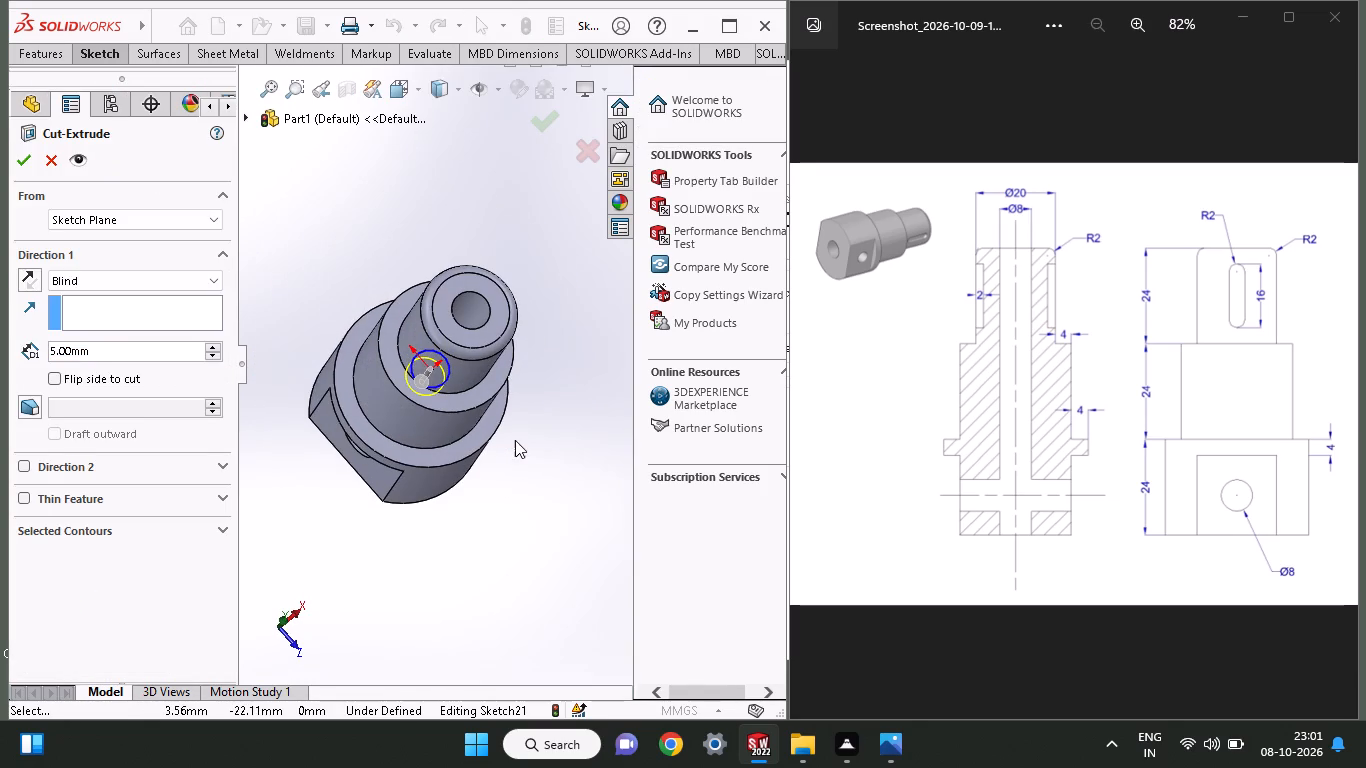
pyautogui.click(15, 165)
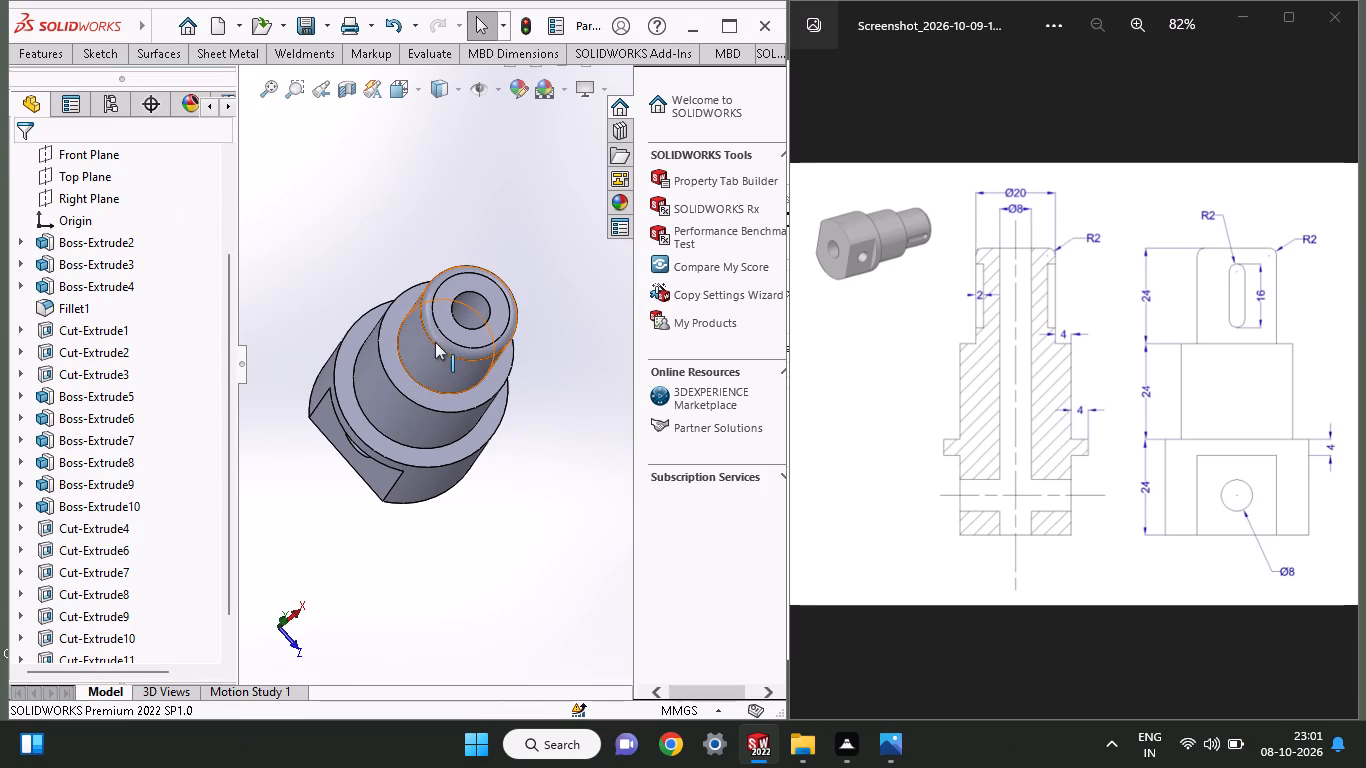
# Sketch a circle of about 3.99 mm radius, centred on the origin, on the deepened floor of the narrow end's hole.
pyautogui.moveTo(476, 393); pyautogui.dragTo(459, 428, button='middle')
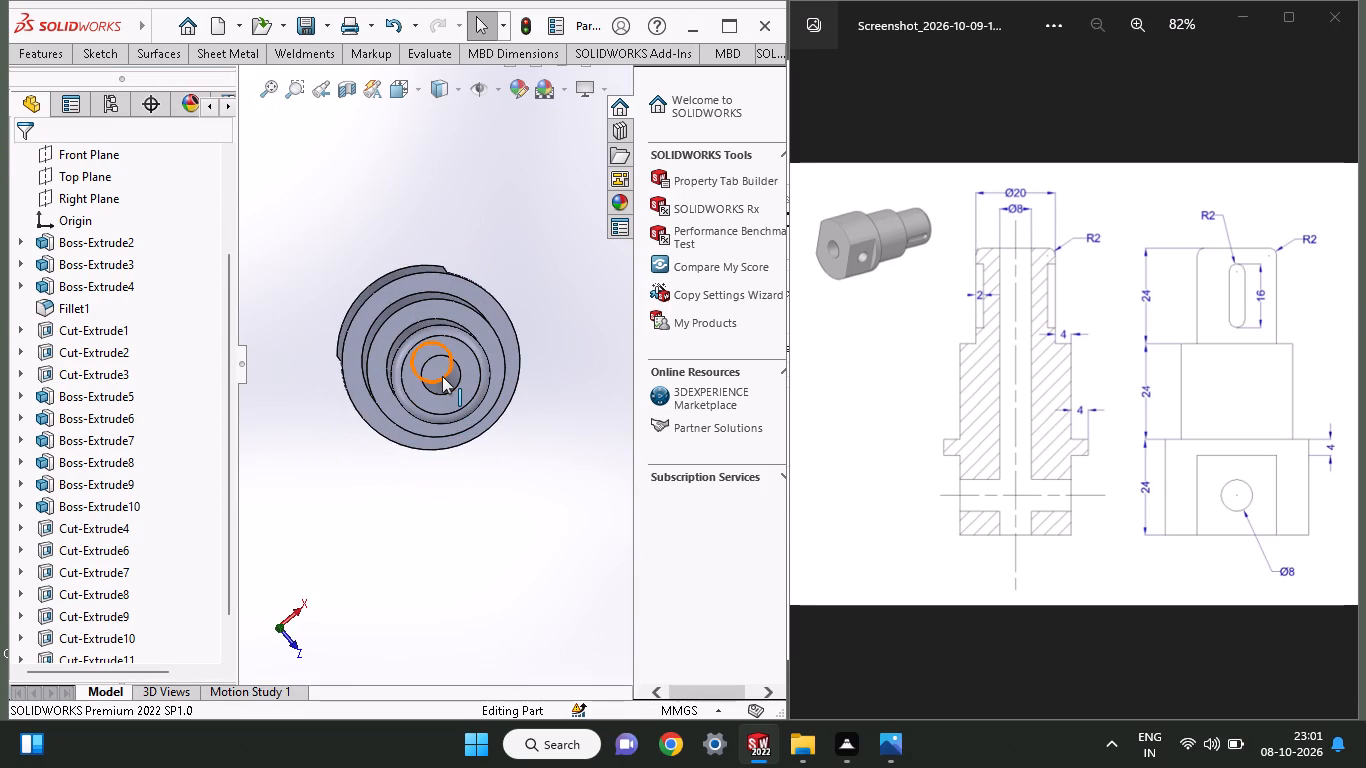
pyautogui.click(442, 376)
pyautogui.click(442, 367)
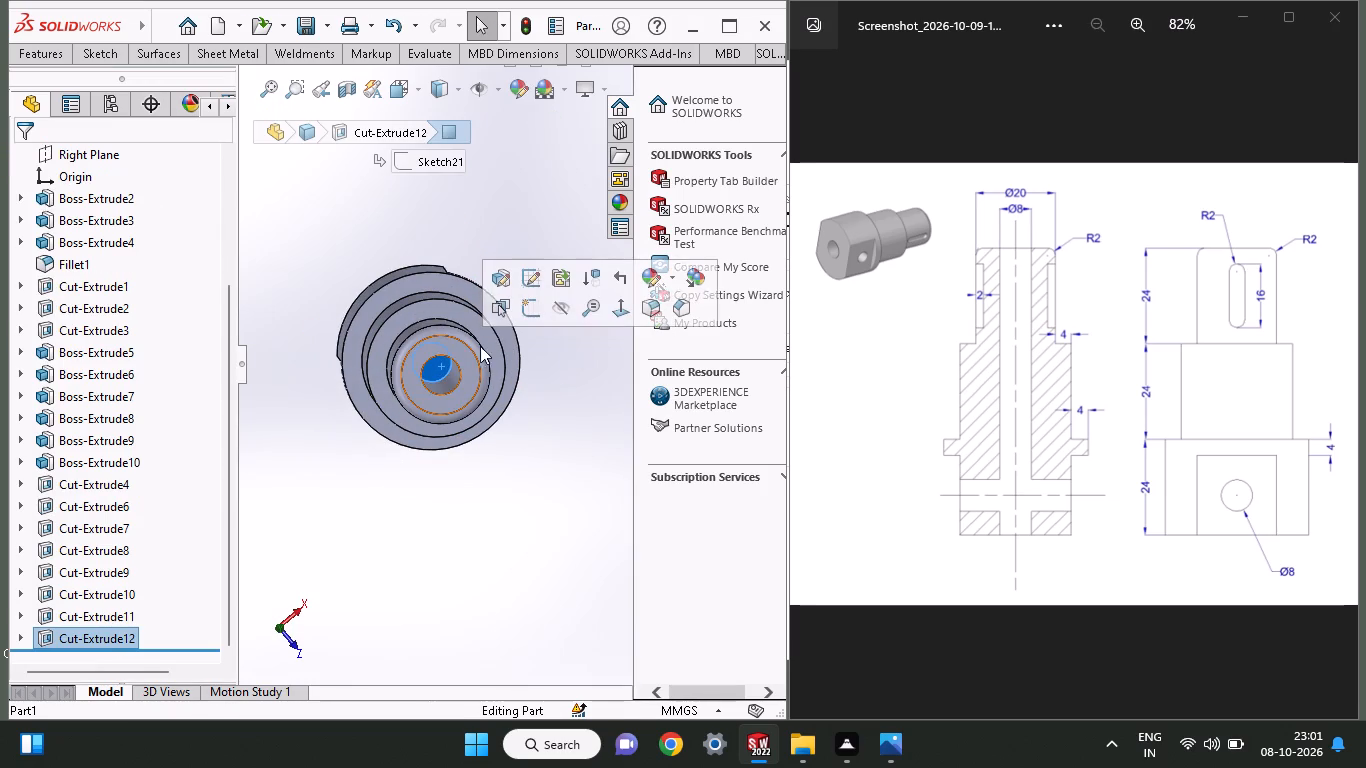
pyautogui.click(518, 320)
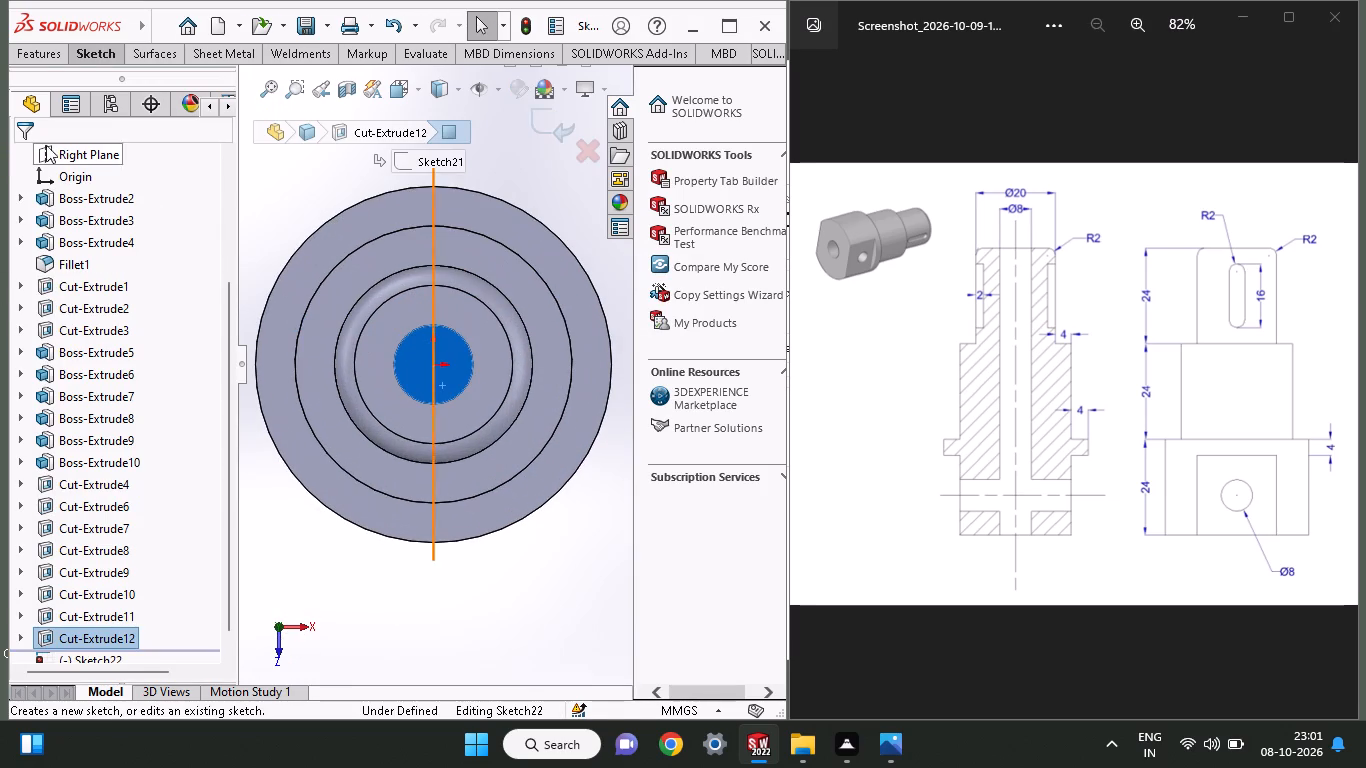
pyautogui.click(74, 60)
pyautogui.click(140, 137)
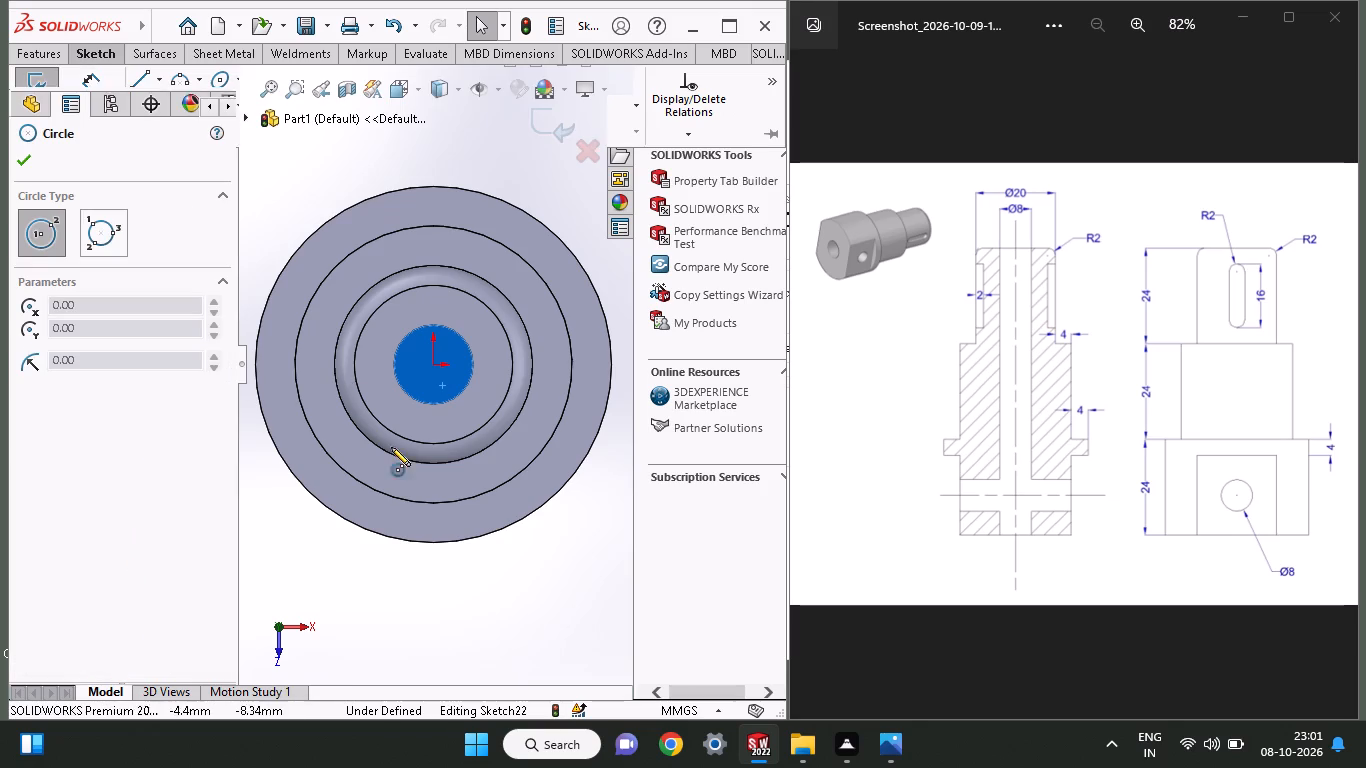
pyautogui.click(436, 364)
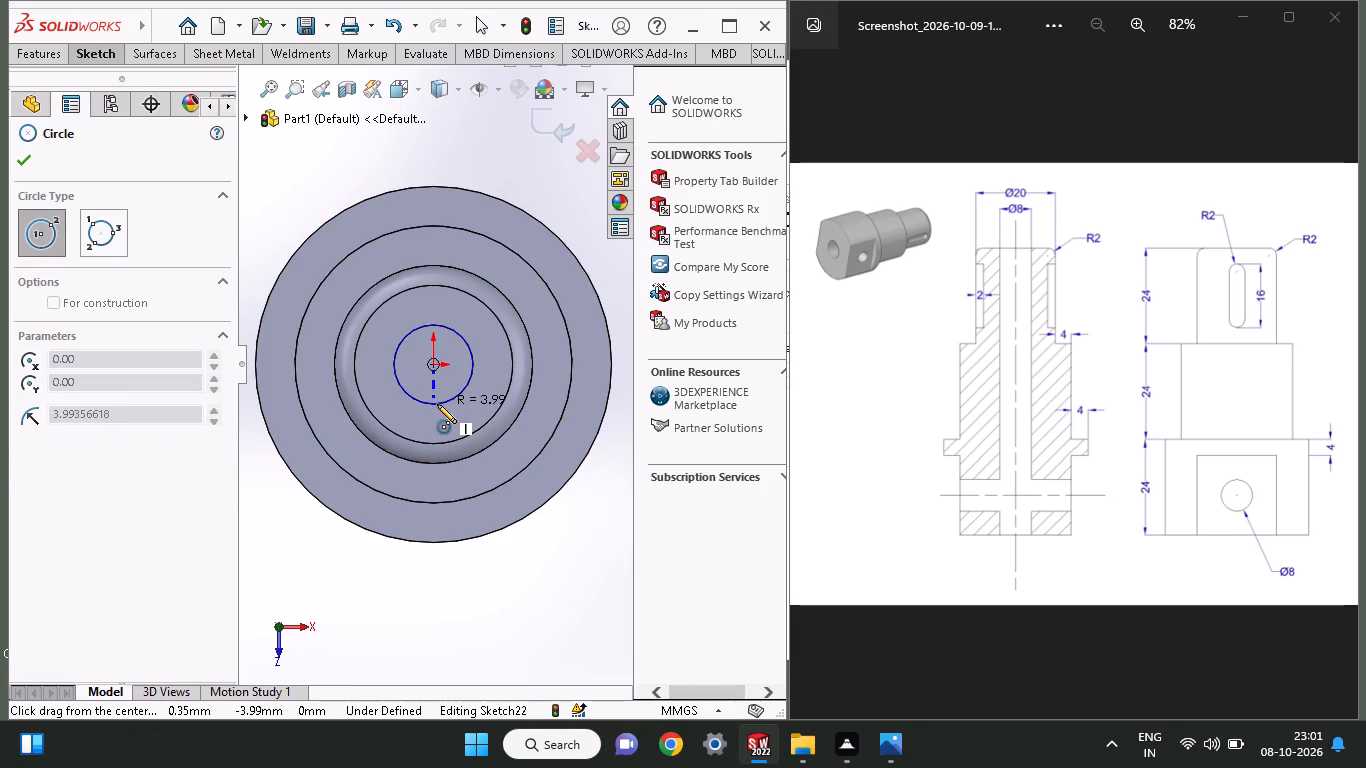
pyautogui.click(437, 404)
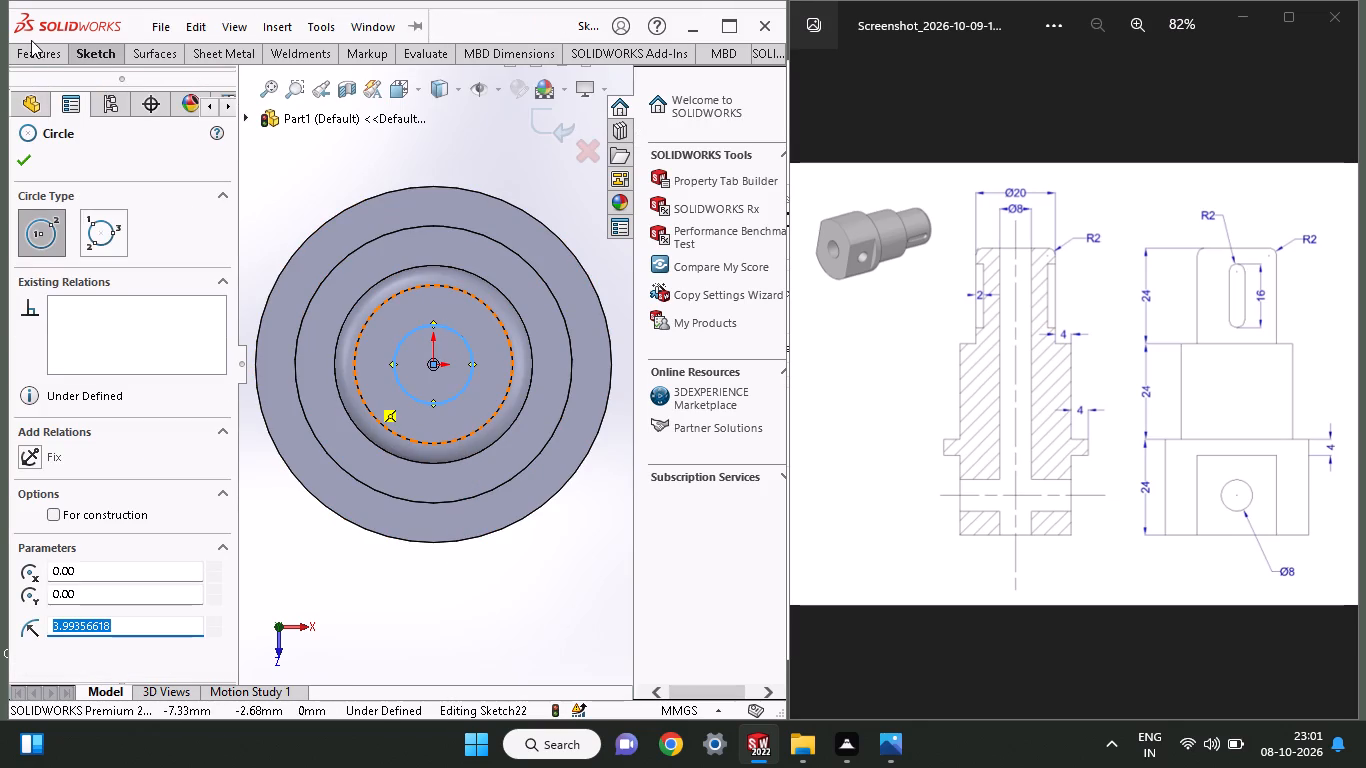
# Dimension the diameter of the circle on the narrow end's hole floor as 8 mm.
pyautogui.click(36, 59)
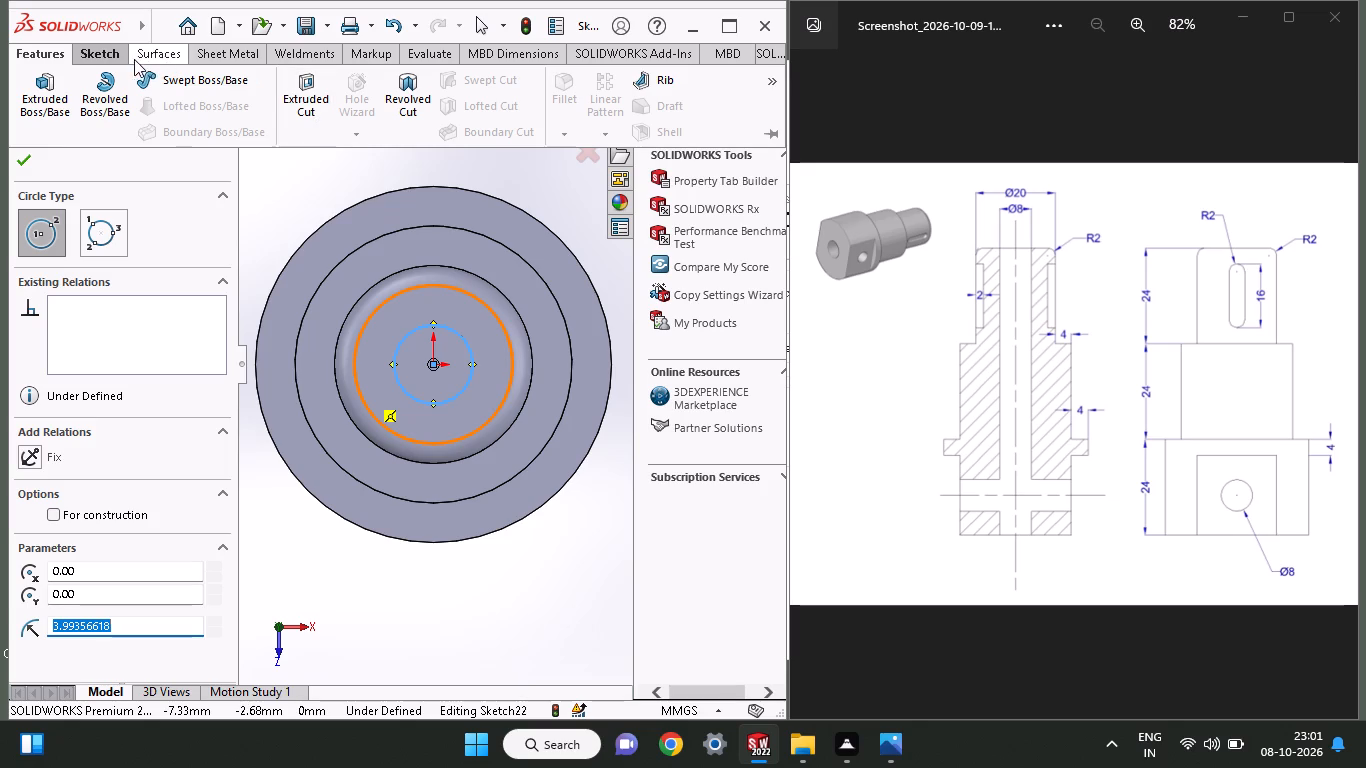
pyautogui.click(119, 57)
pyautogui.click(113, 82)
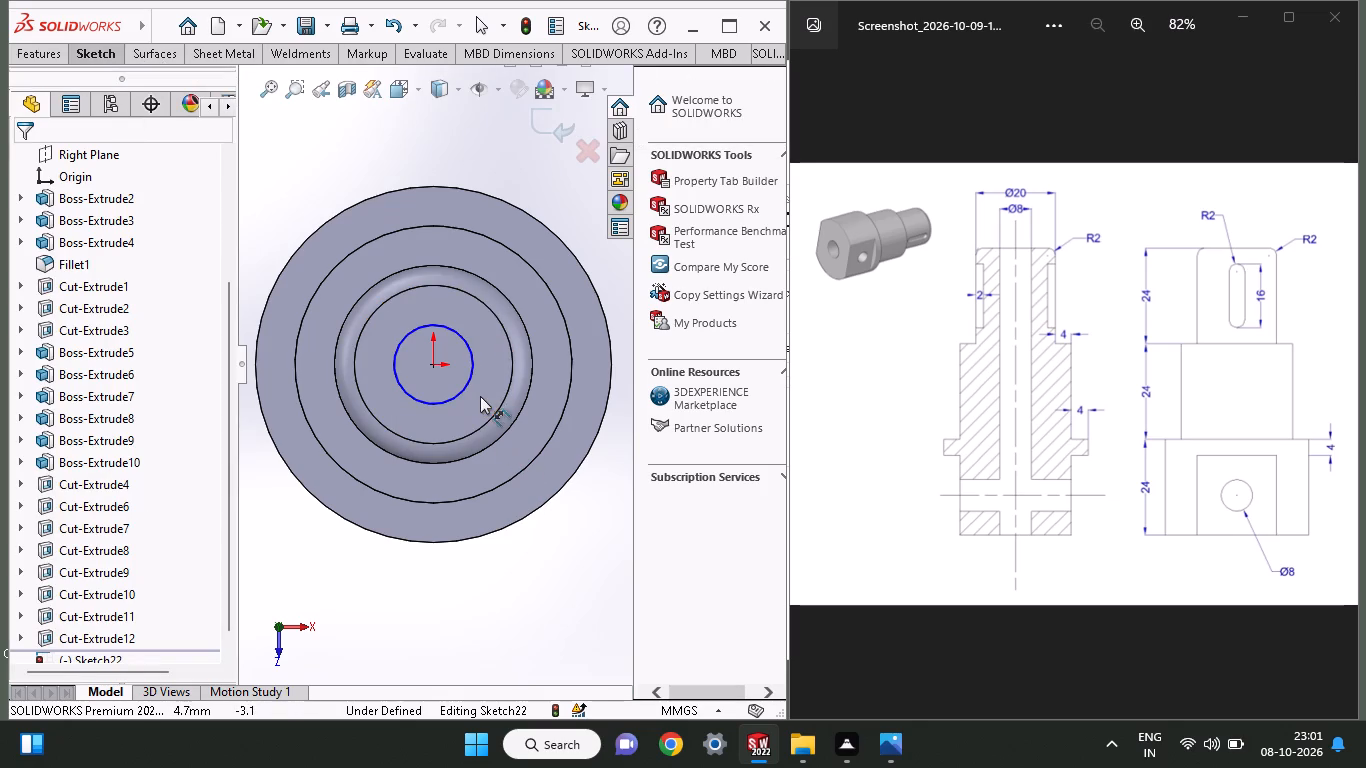
pyautogui.click(472, 385)
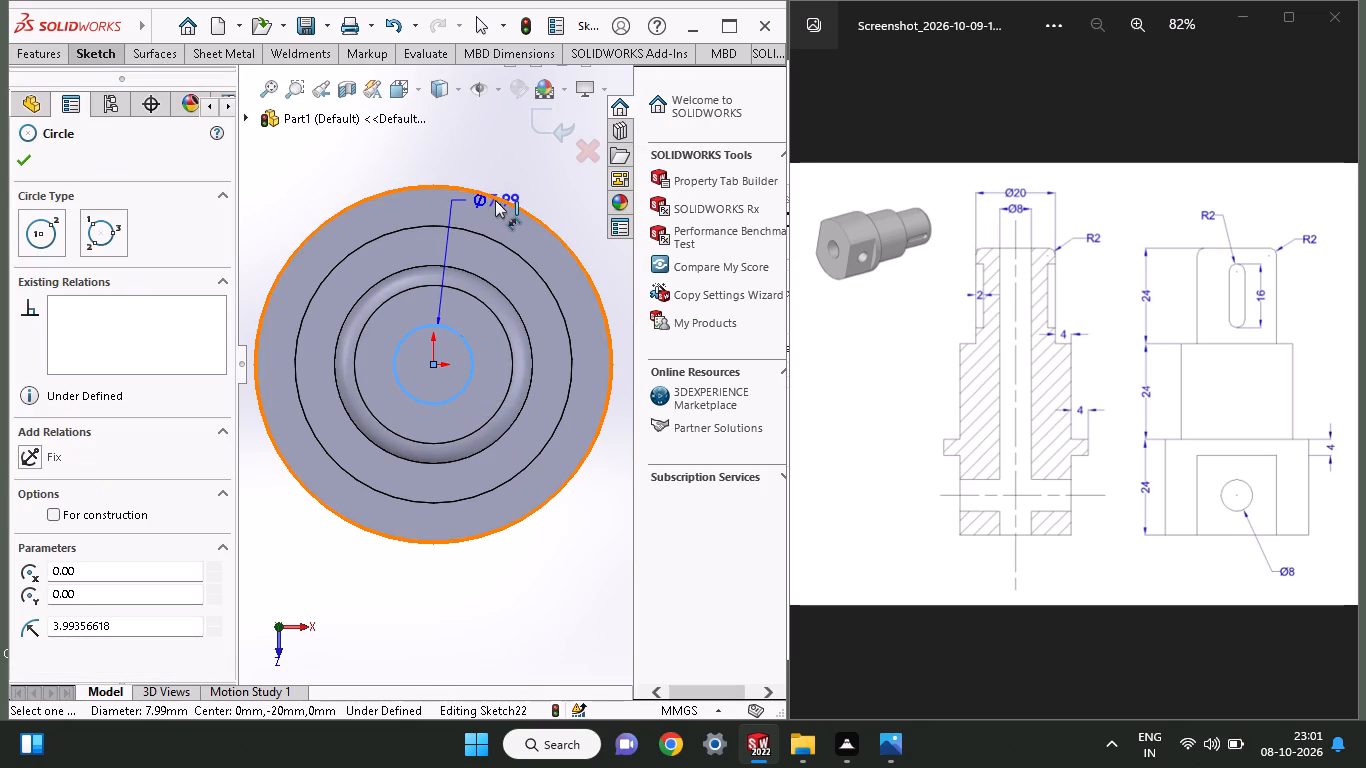
pyautogui.click(495, 165)
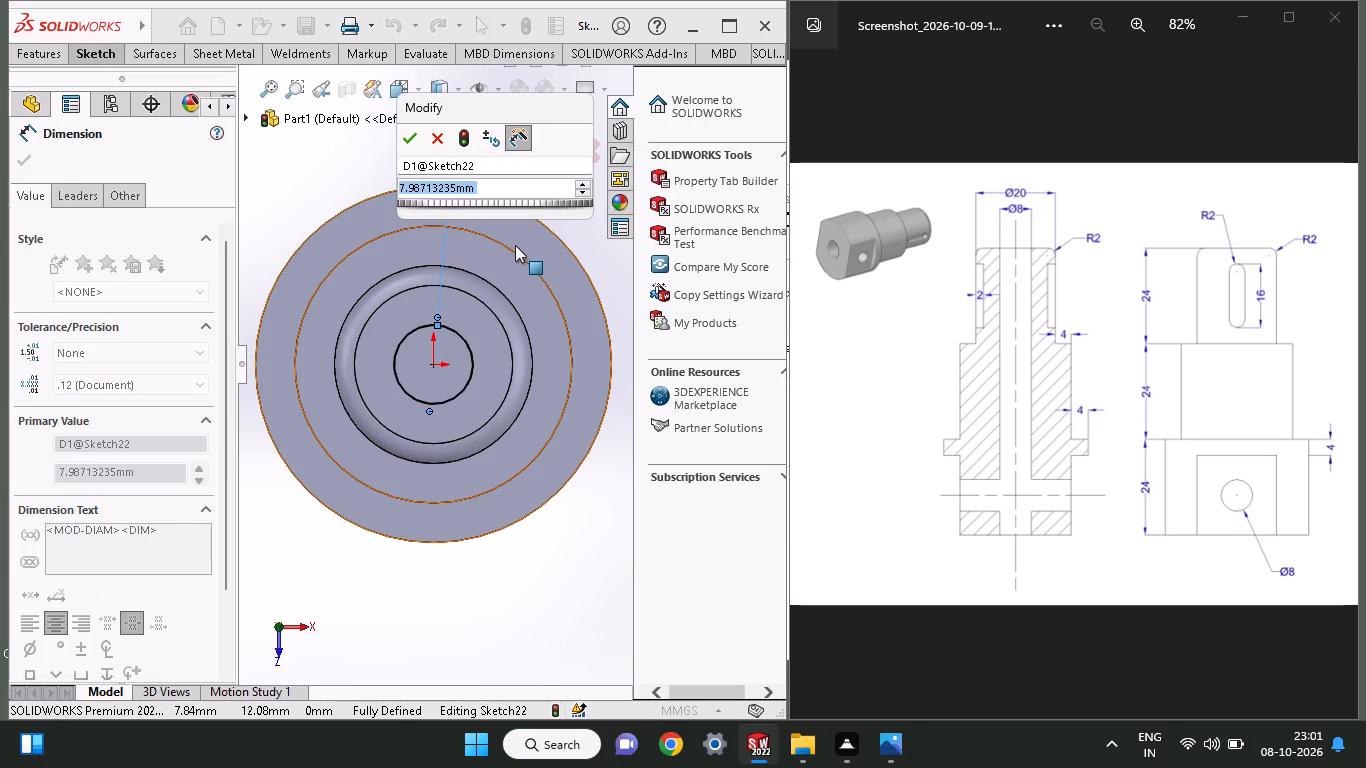
pyautogui.press('8')
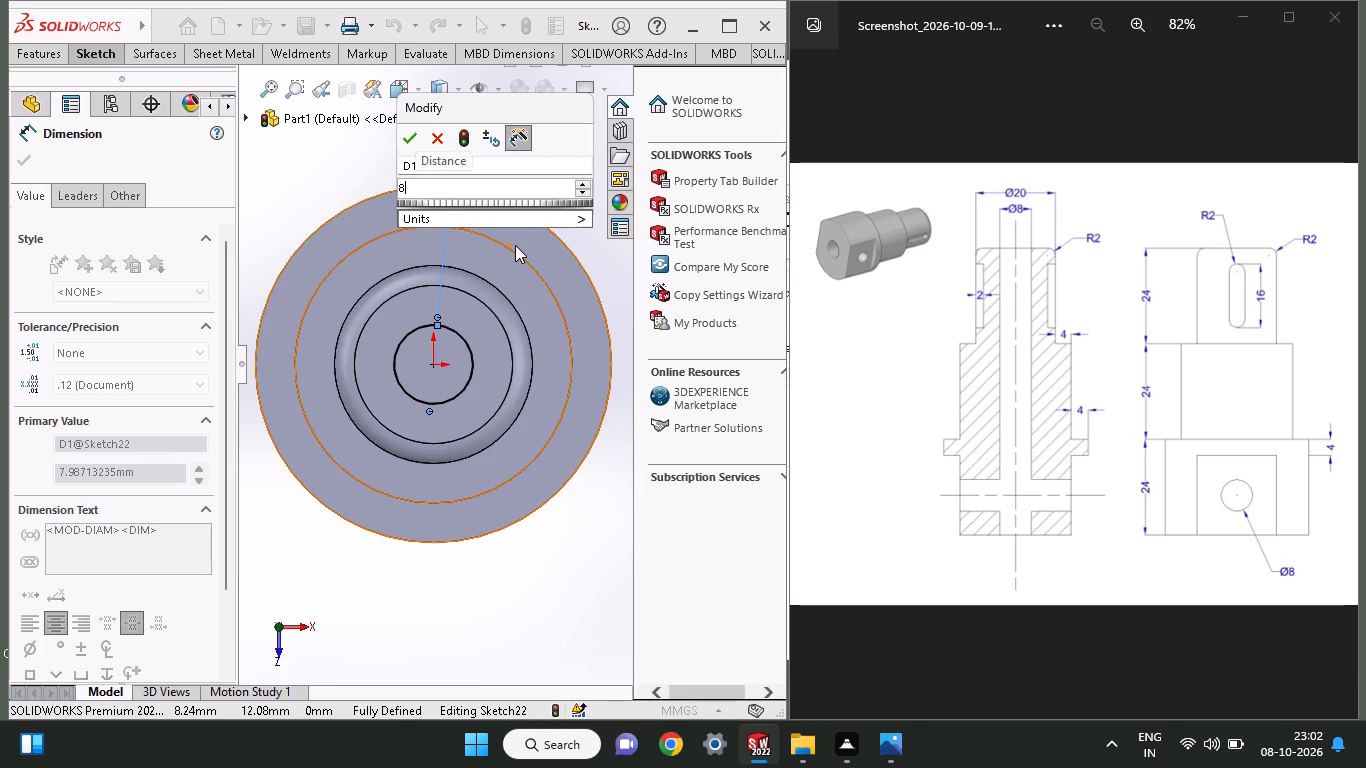
pyautogui.press('Return')
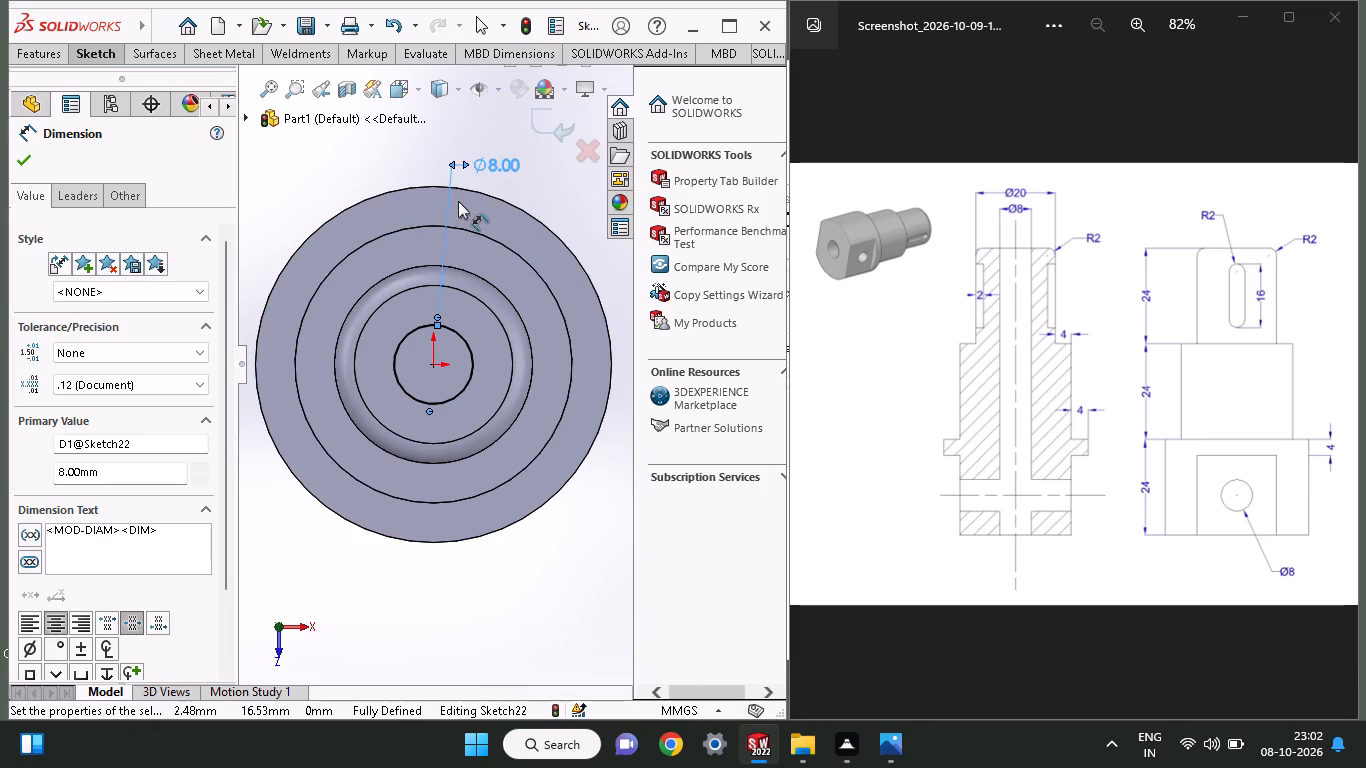
# Cut-extrude the 8 mm circle deeper into the shaft from the narrow end's hole floor, blind 5 mm.
pyautogui.click(53, 49)
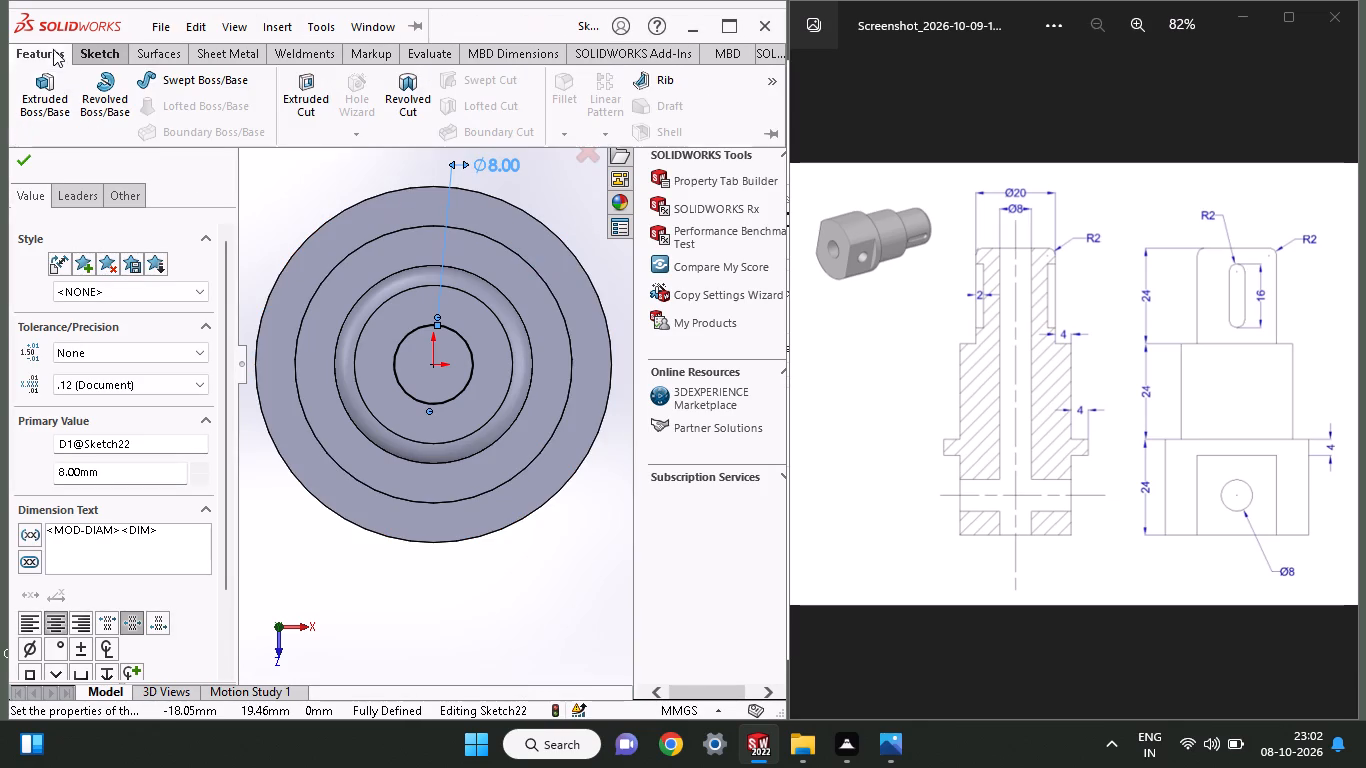
pyautogui.click(299, 126)
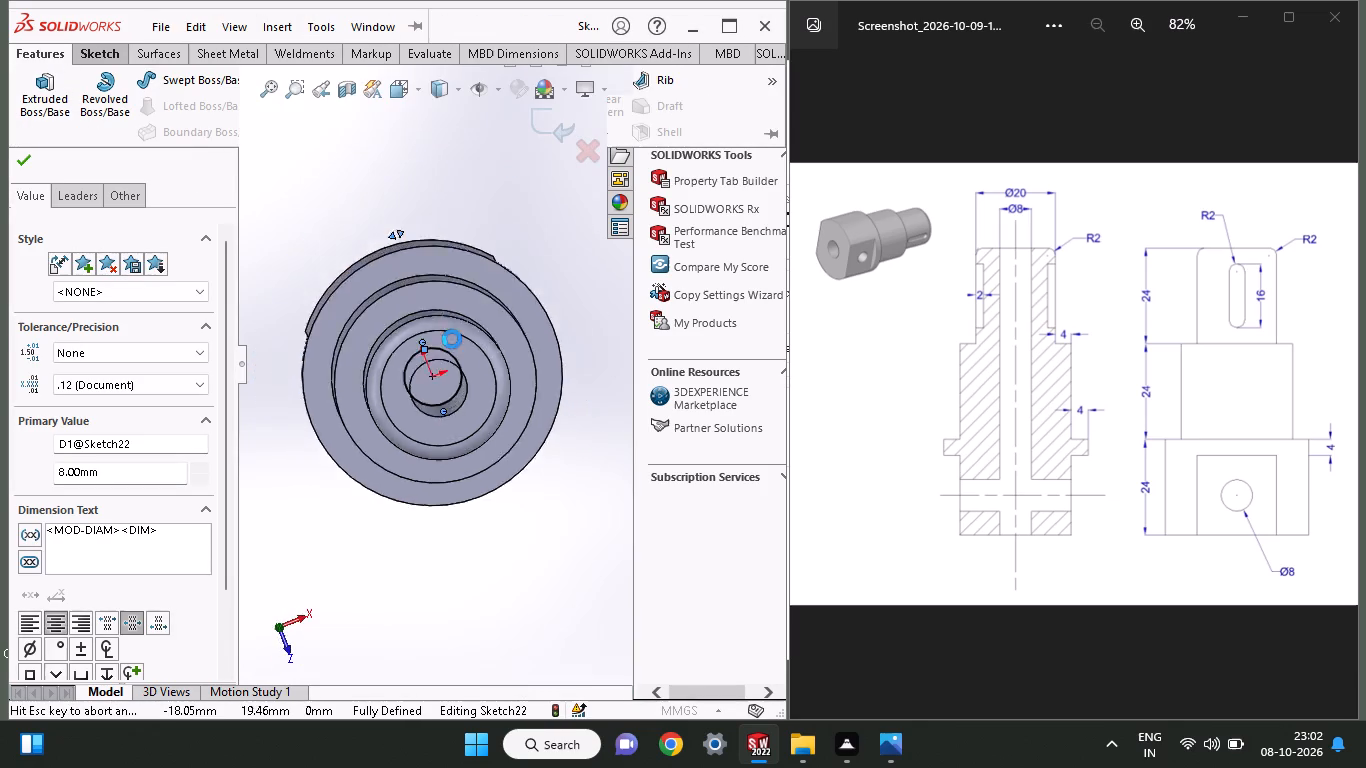
pyautogui.moveTo(454, 468); pyautogui.dragTo(500, 359, button='middle')
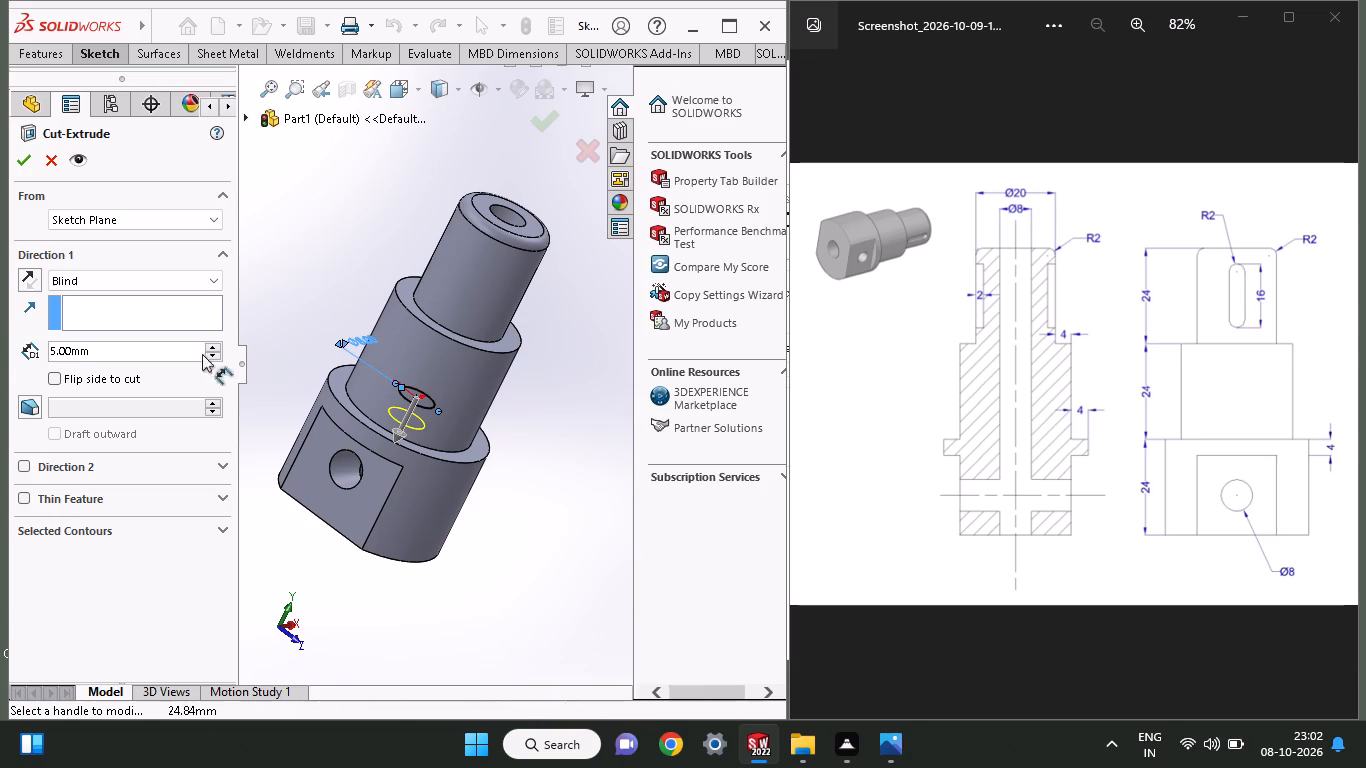
pyautogui.click(20, 162)
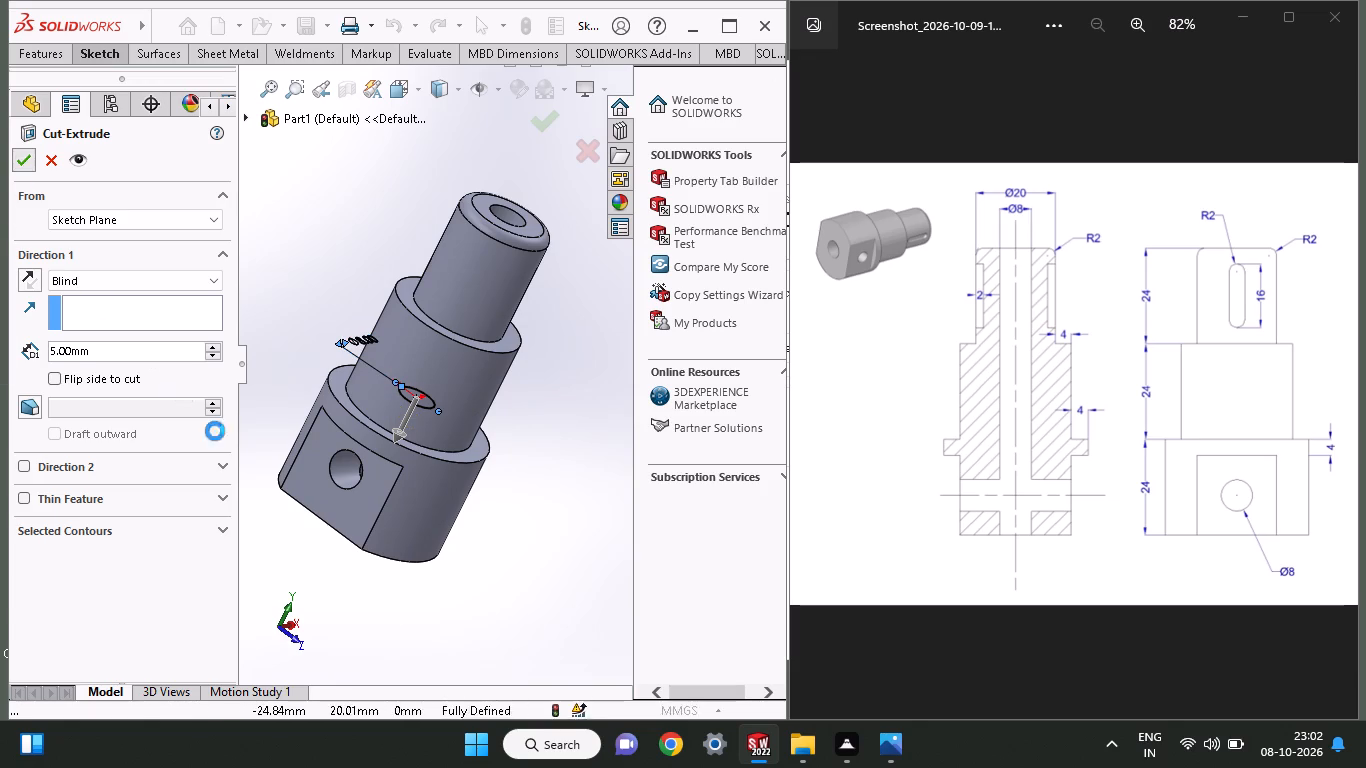
# Sketch a circle of 4 mm radius, centred on the origin, on the floor of the narrow end's hole.
pyautogui.moveTo(495, 439); pyautogui.dragTo(440, 543, button='middle')
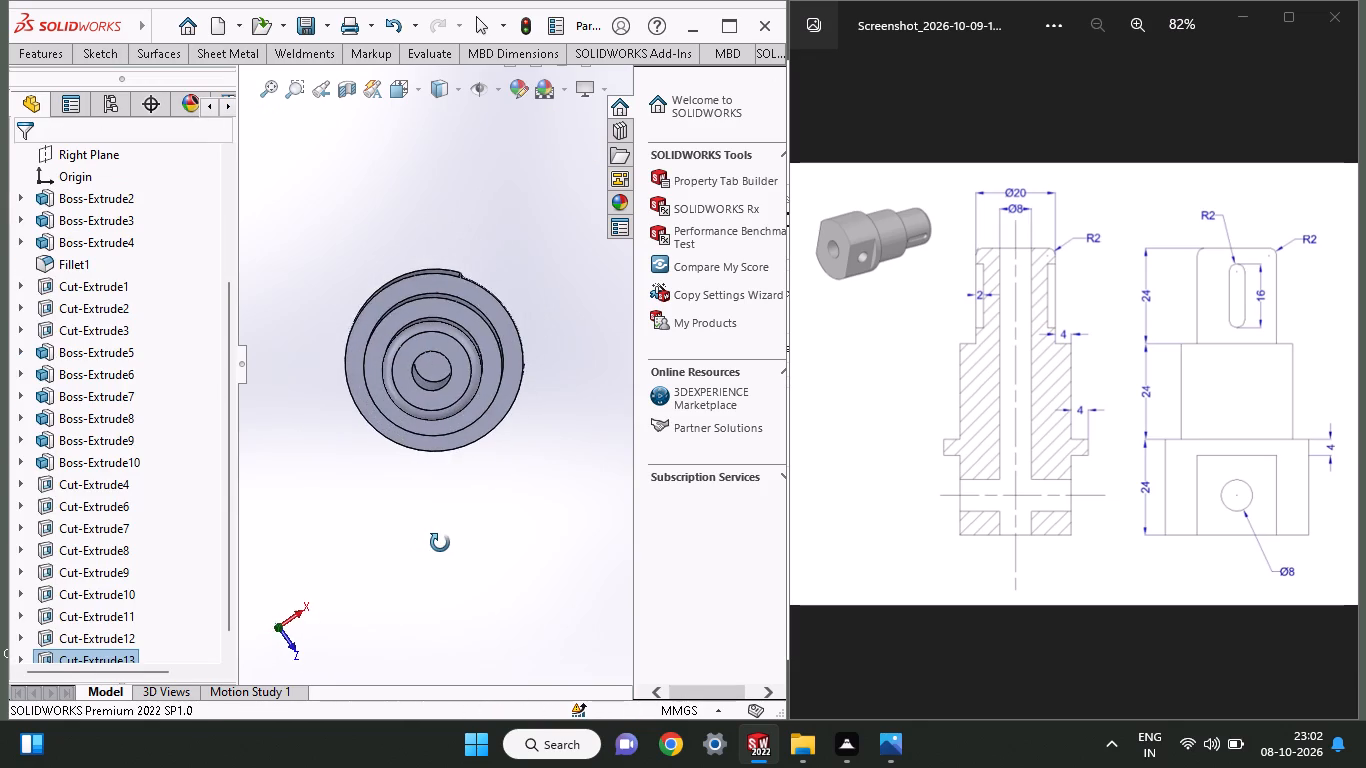
pyautogui.moveTo(440, 543); pyautogui.dragTo(652, 483, button='middle')
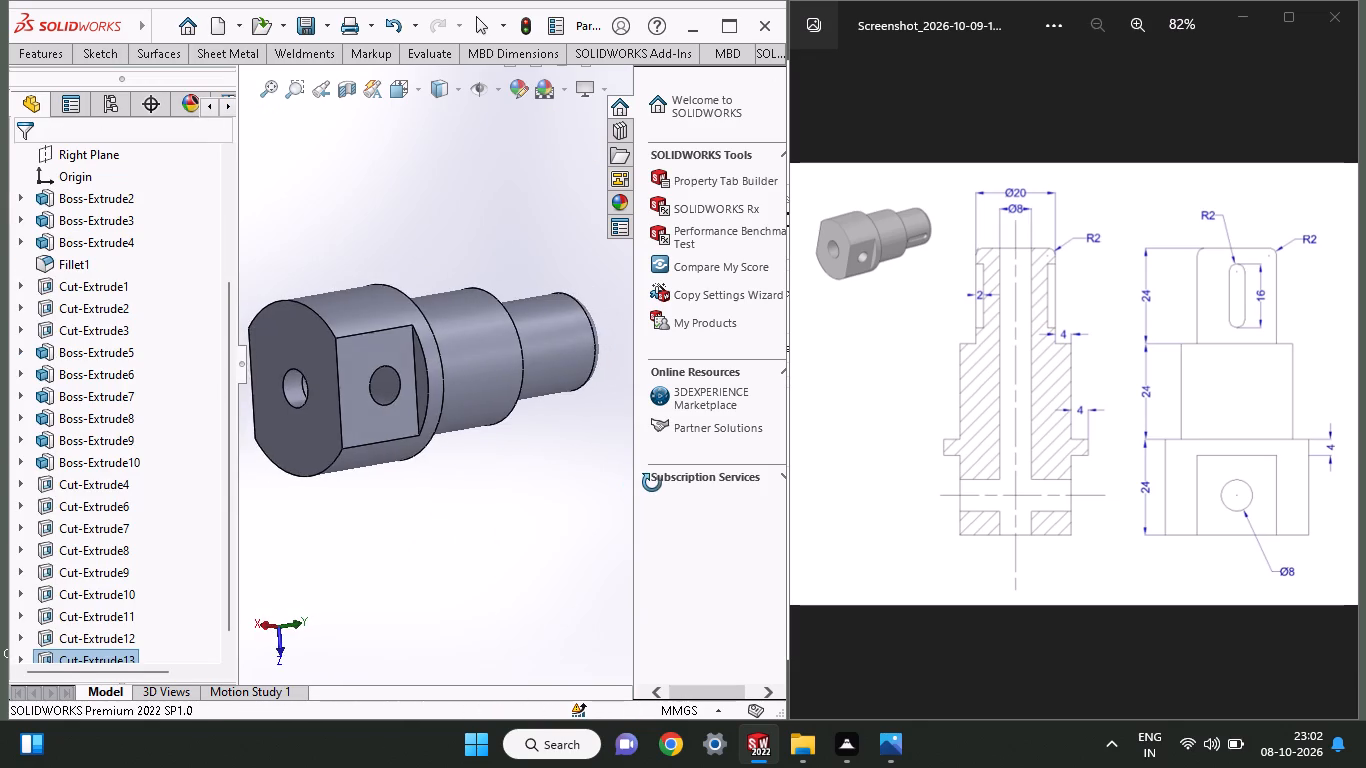
pyautogui.moveTo(652, 483); pyautogui.dragTo(510, 509, button='middle')
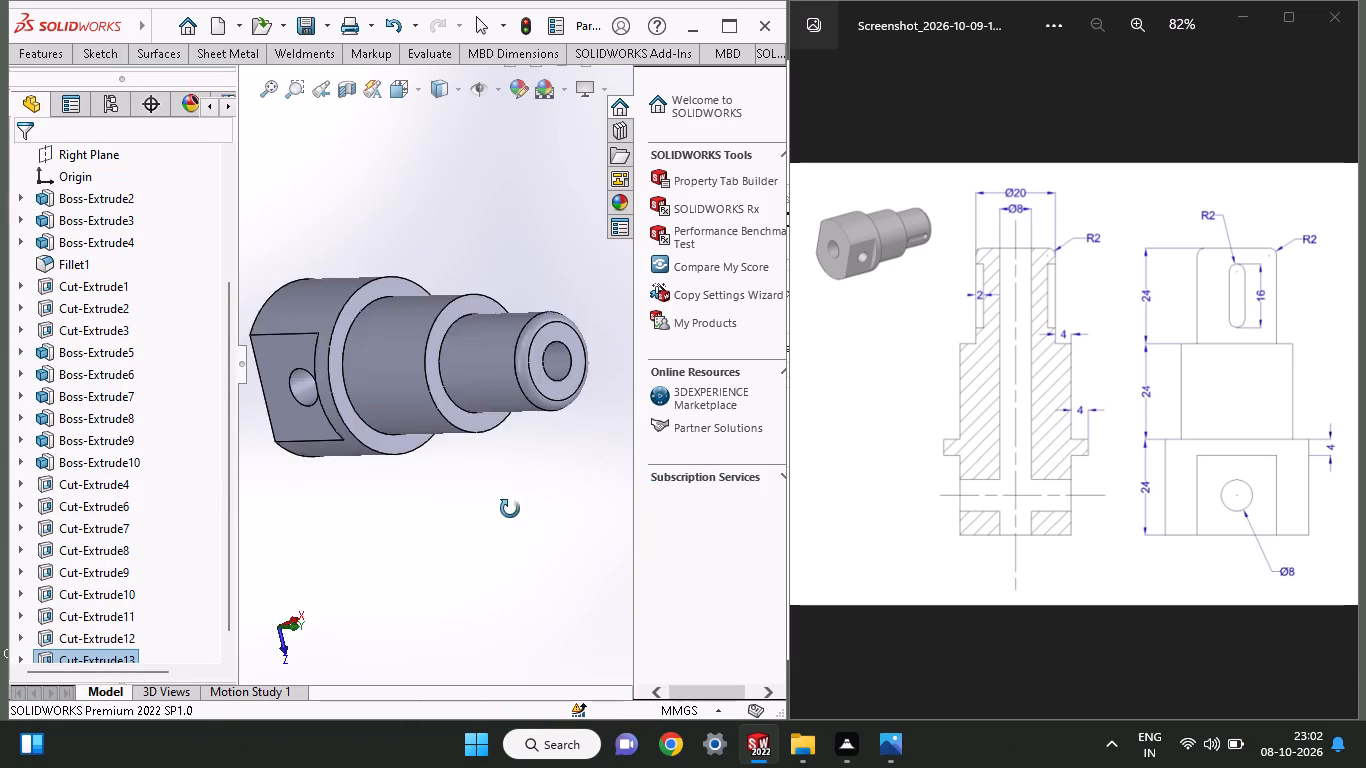
pyautogui.moveTo(510, 509); pyautogui.dragTo(440, 511, button='middle')
pyautogui.click(439, 366)
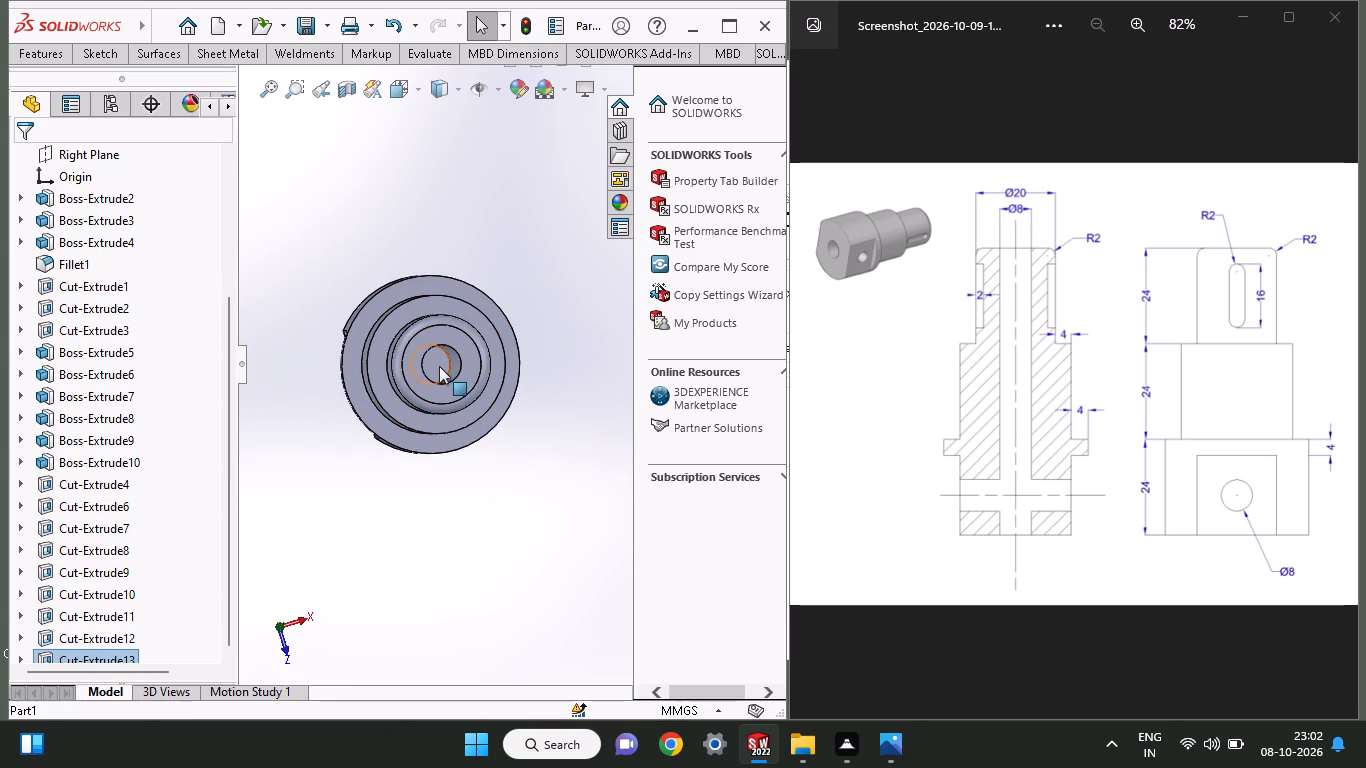
pyautogui.click(526, 306)
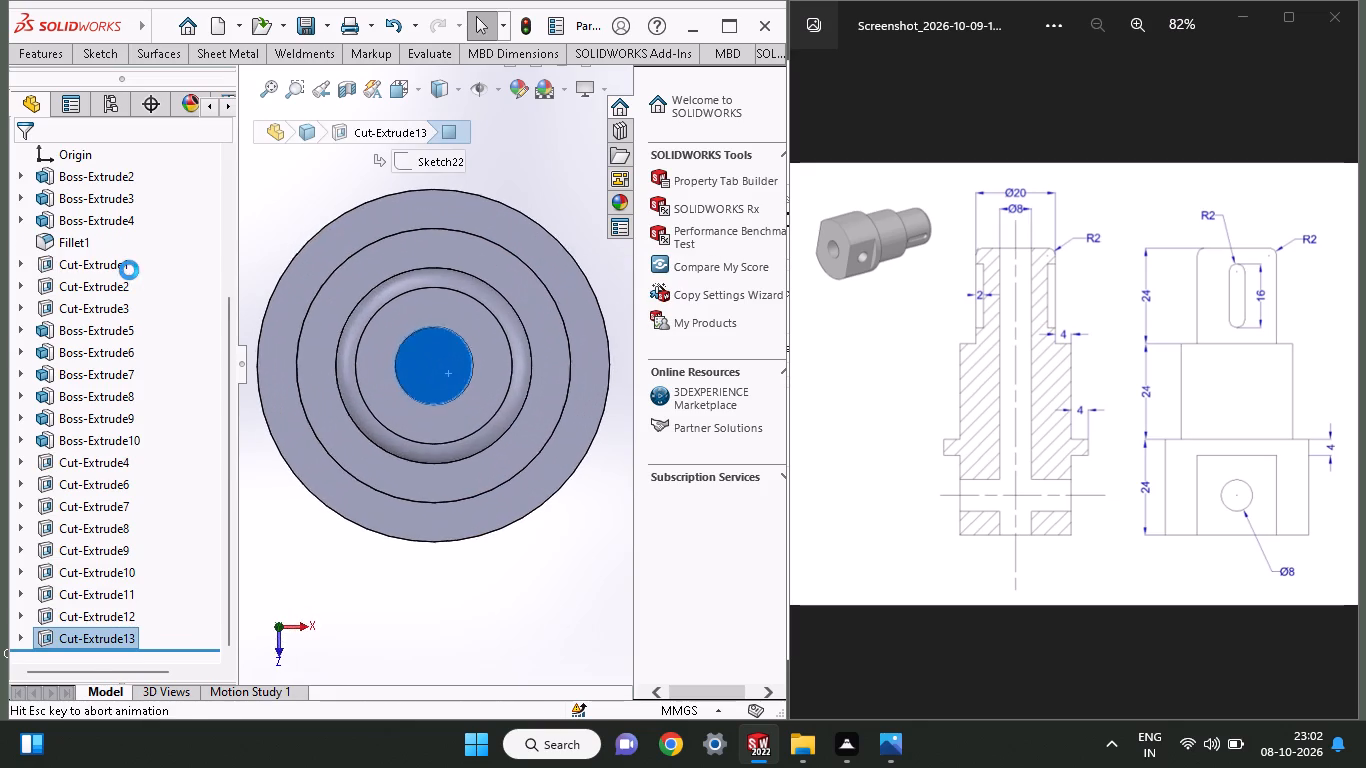
pyautogui.click(82, 50)
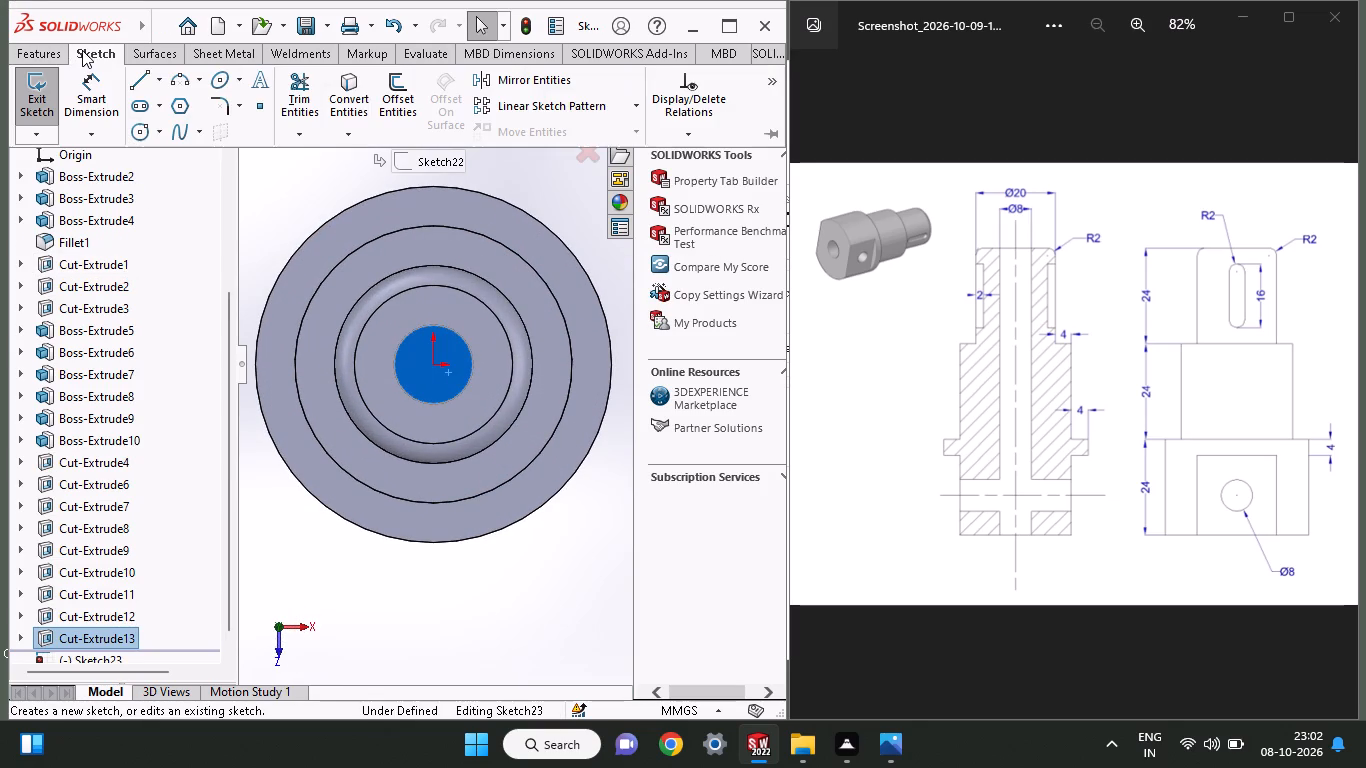
pyautogui.click(140, 138)
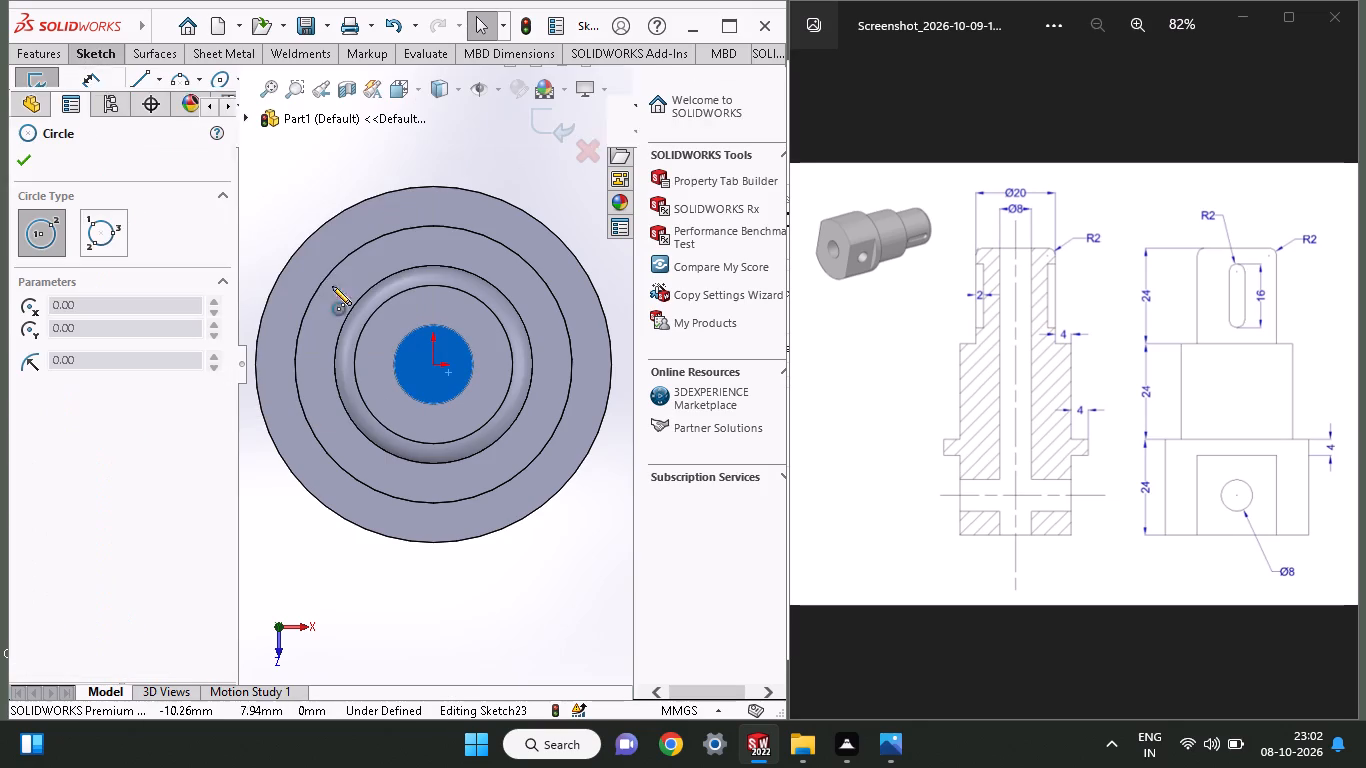
pyautogui.click(431, 364)
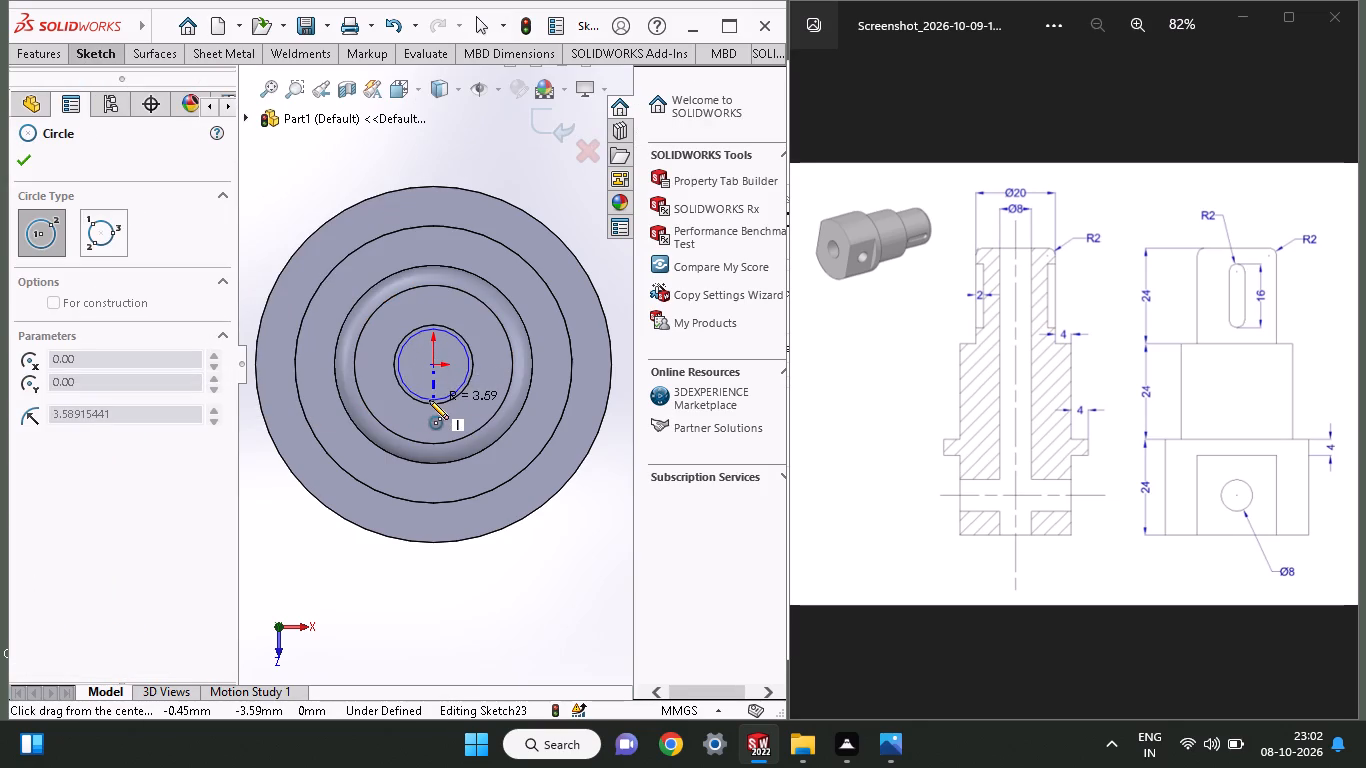
pyautogui.click(426, 405)
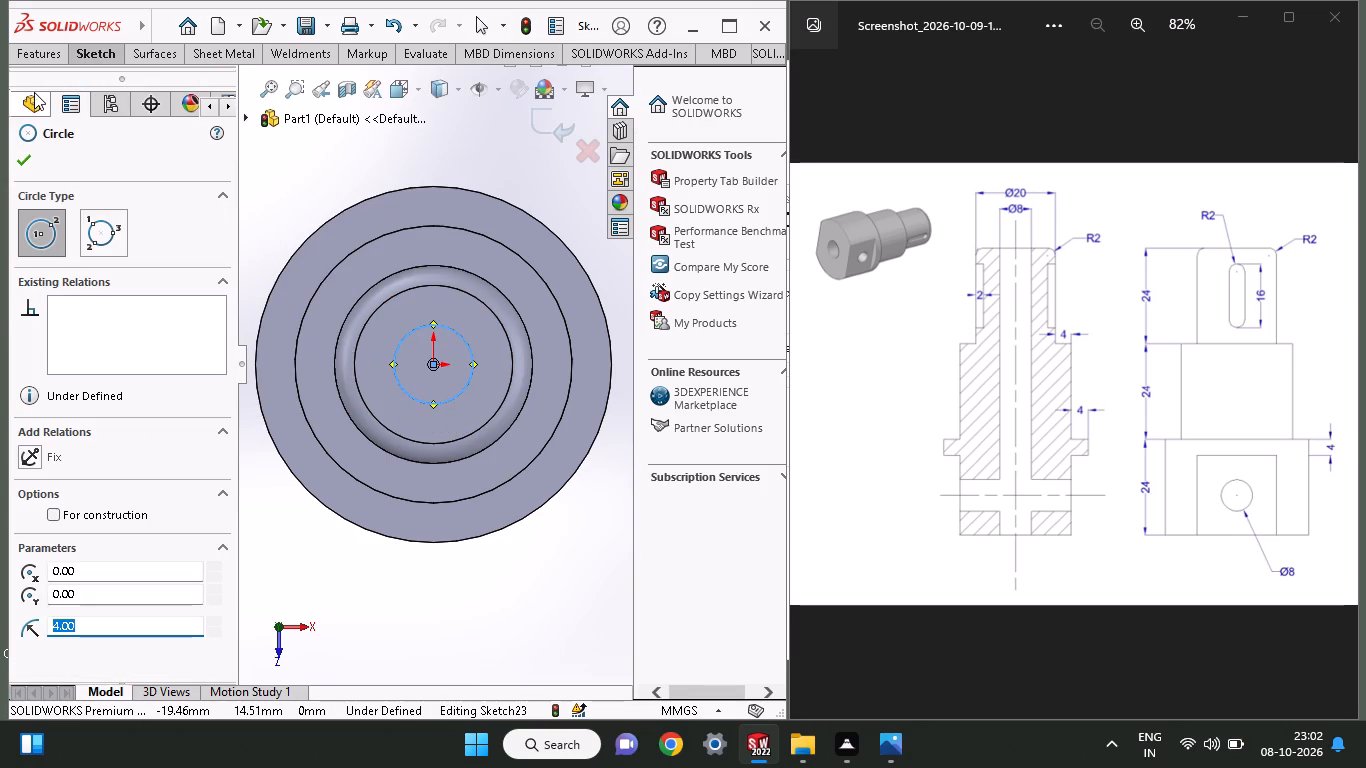
# Cut-extrude the 4 mm radius circle deeper into the shaft from the hole floor, blind 5 mm.
pyautogui.click(22, 53)
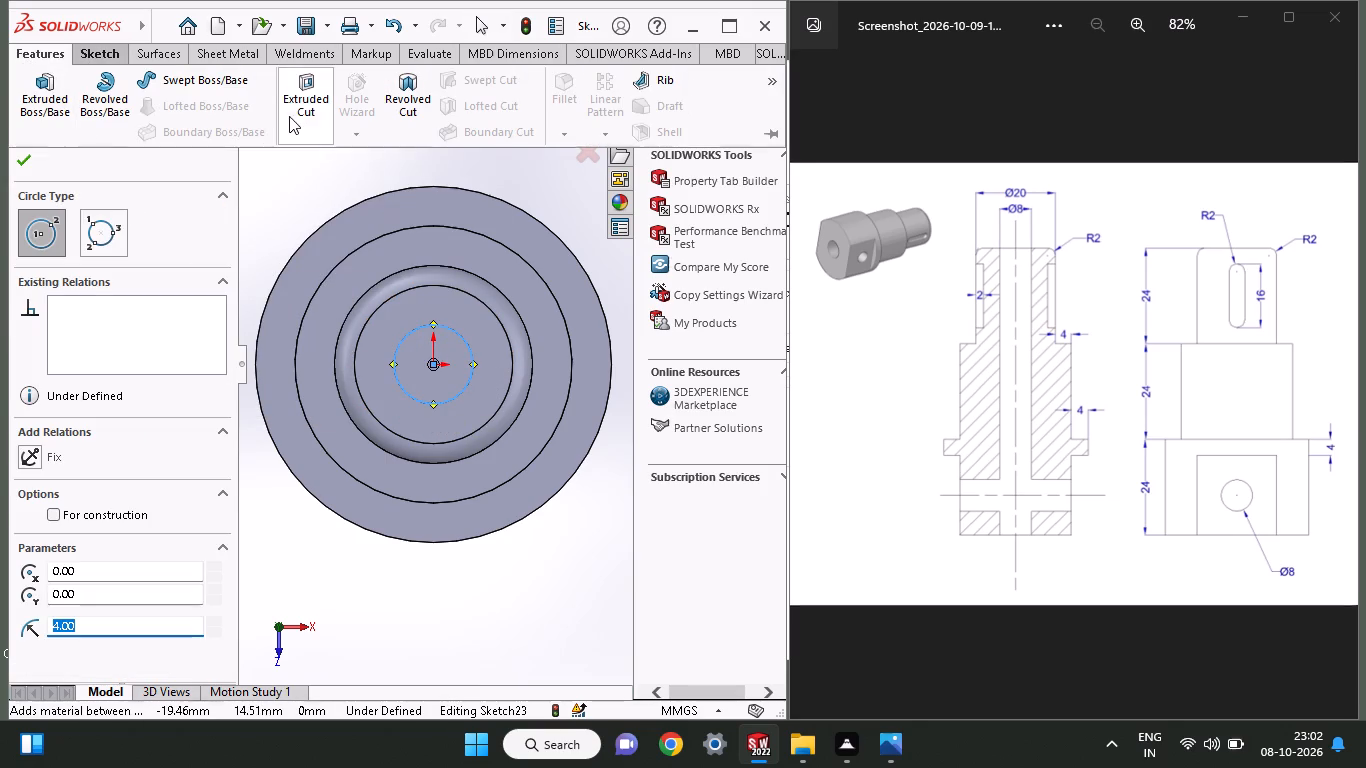
pyautogui.click(293, 113)
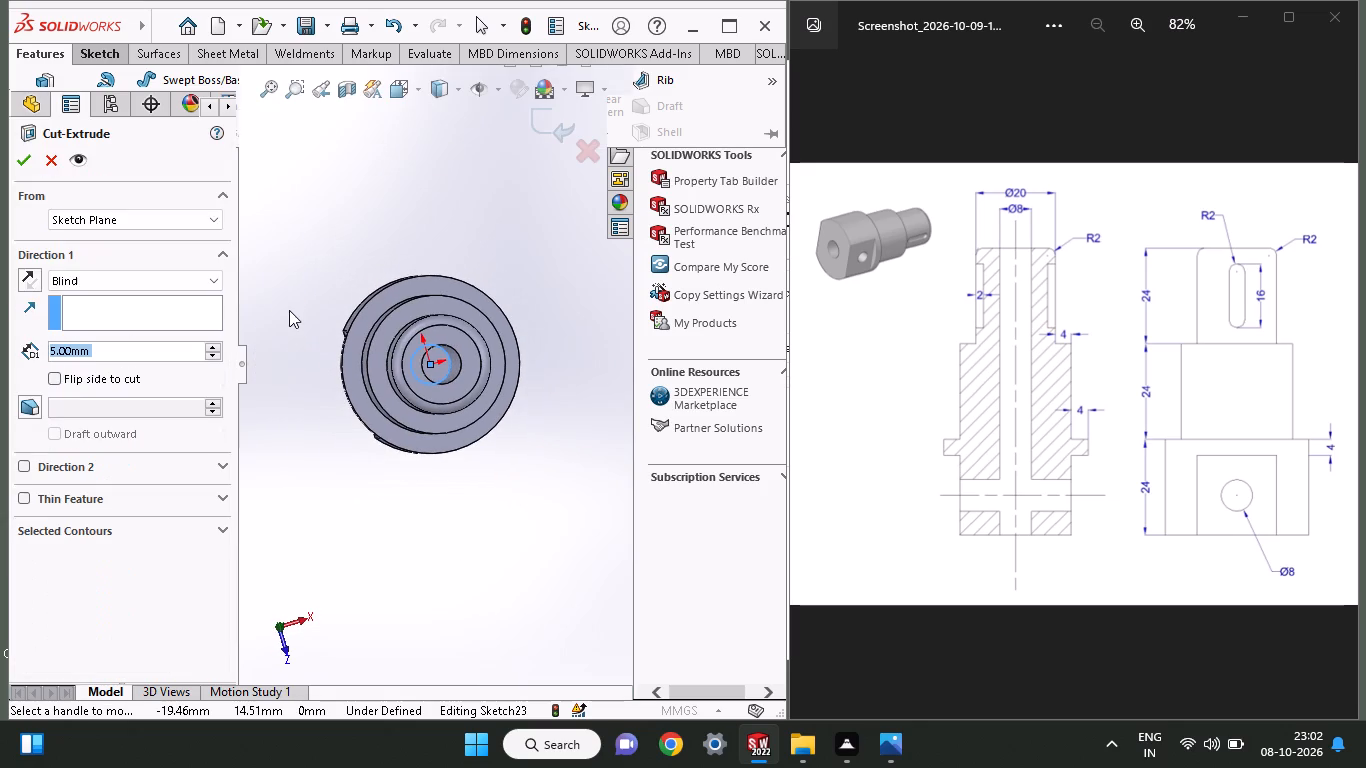
pyautogui.moveTo(291, 306); pyautogui.dragTo(381, 205, button='middle')
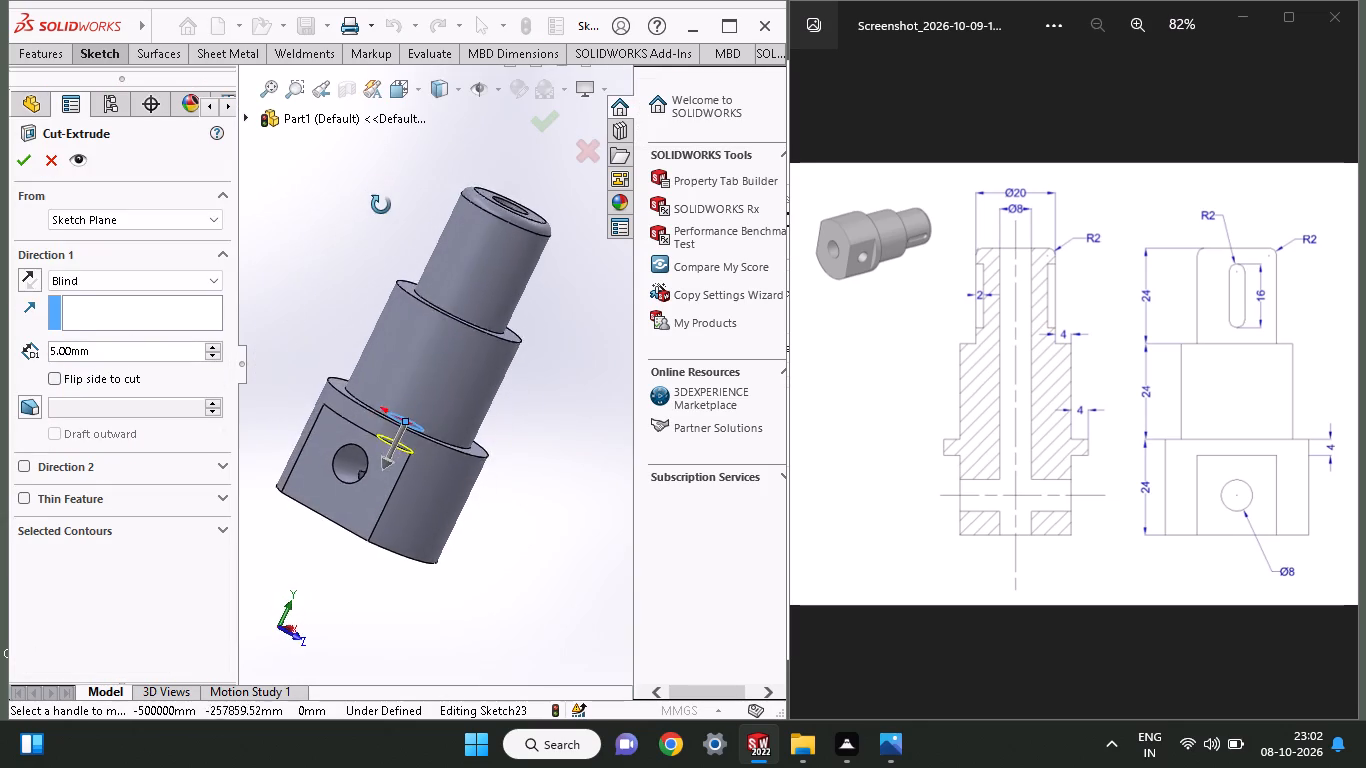
pyautogui.moveTo(381, 205); pyautogui.dragTo(432, 189, button='middle')
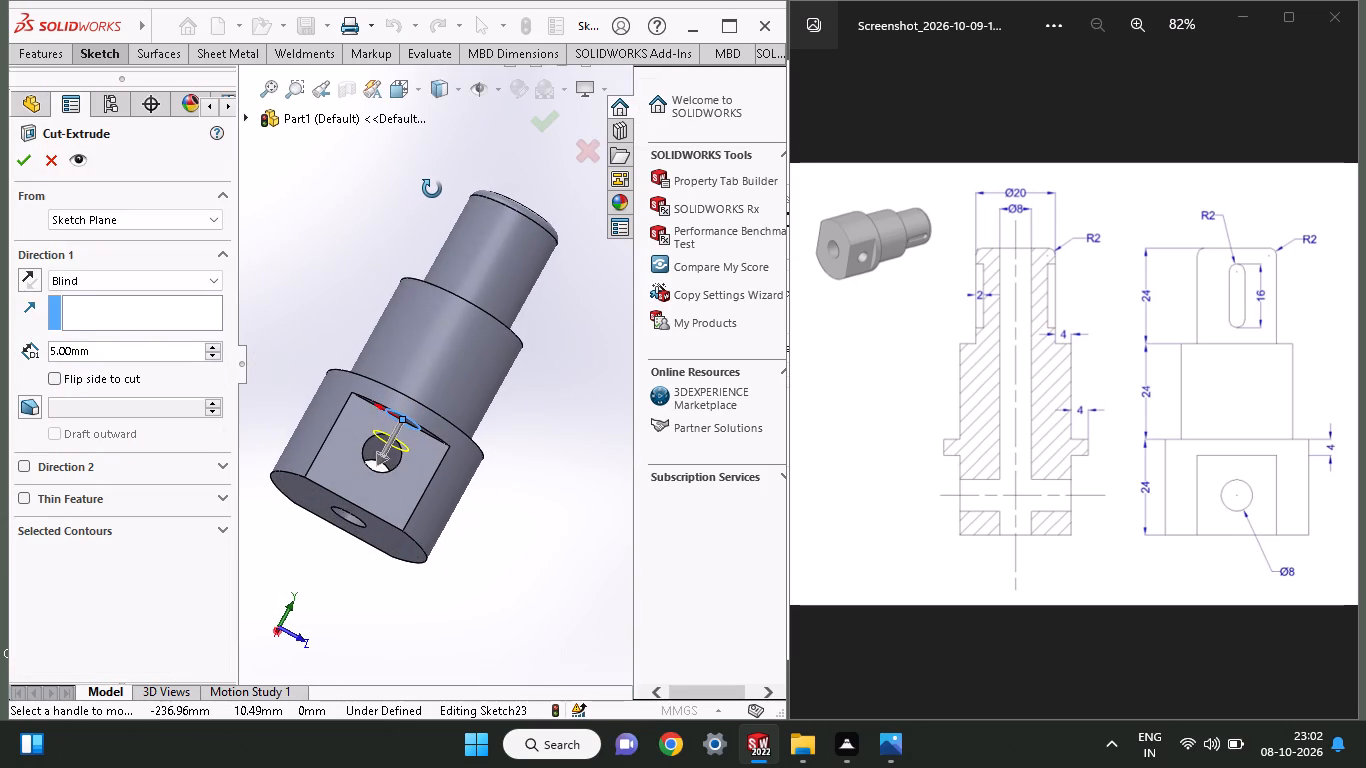
pyautogui.moveTo(432, 189); pyautogui.dragTo(351, 316, button='middle')
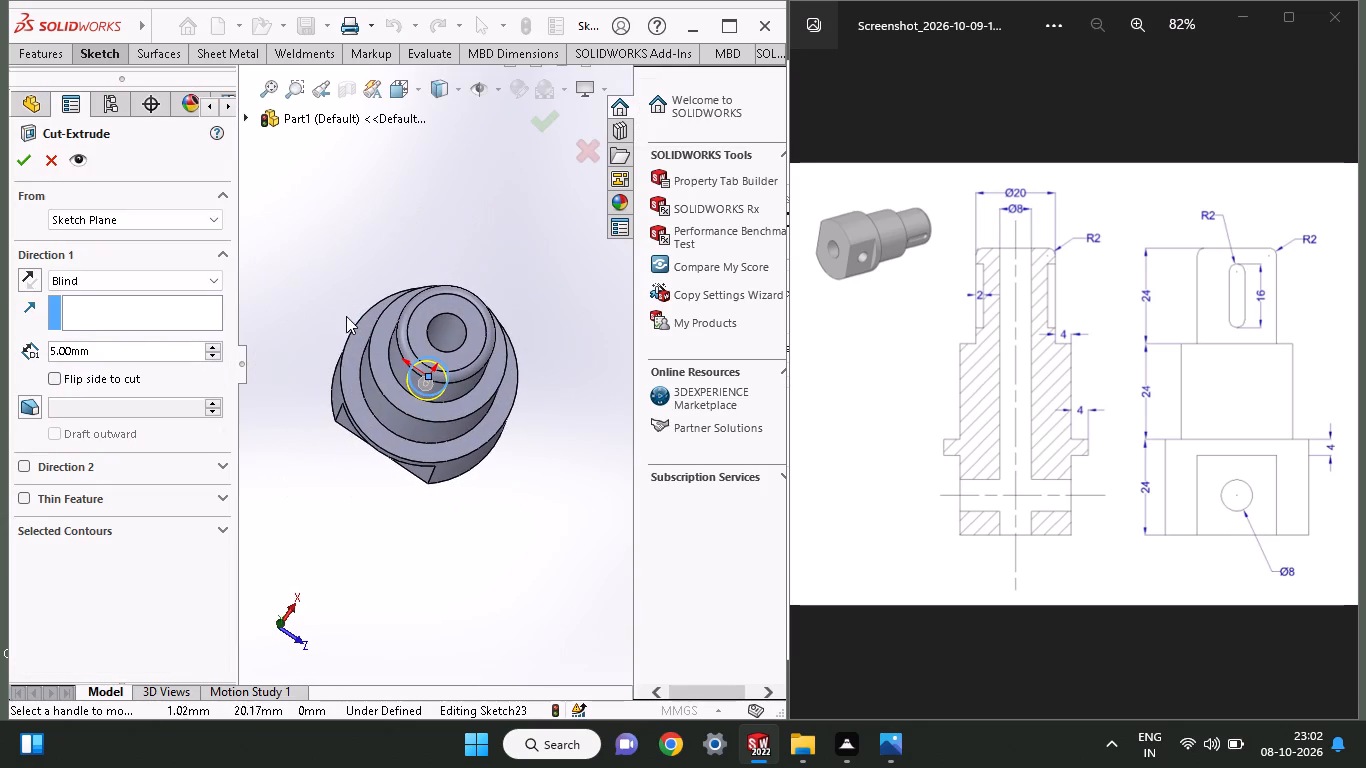
pyautogui.click(29, 163)
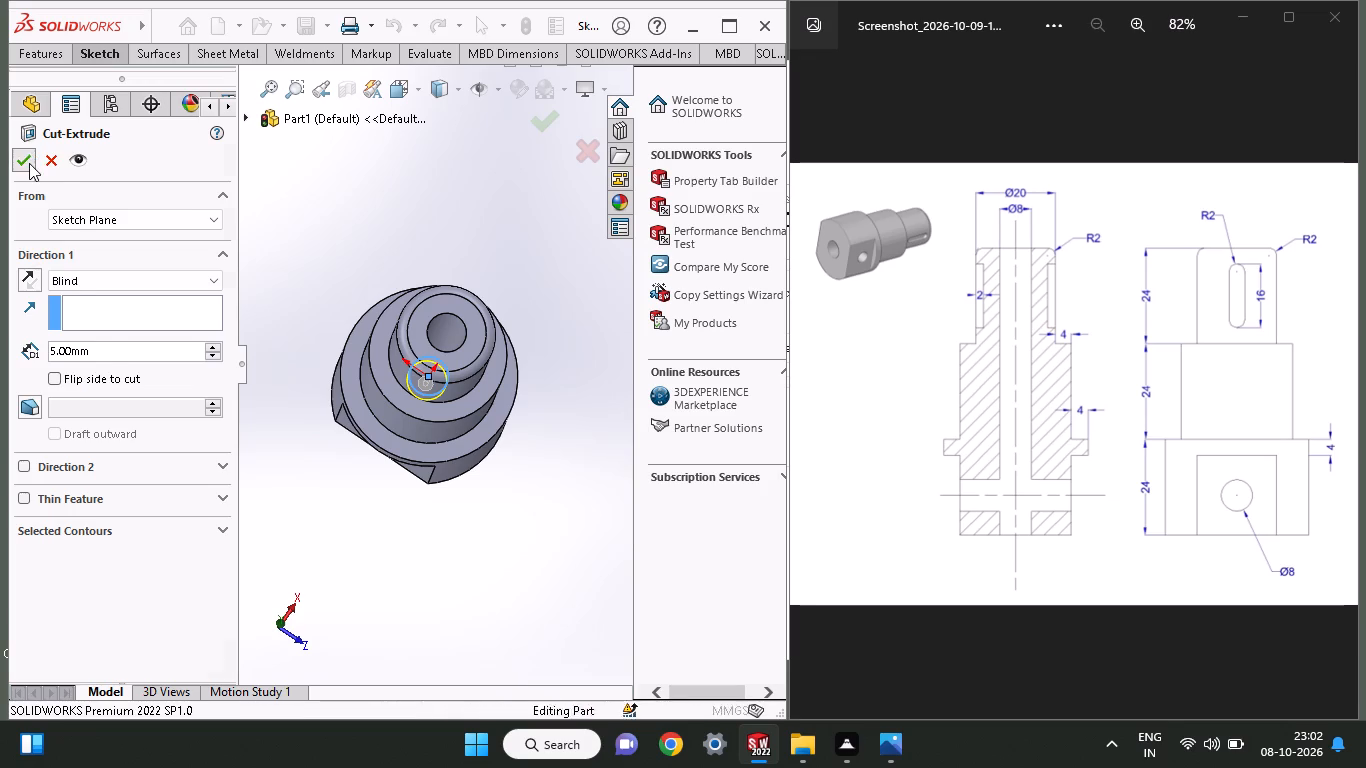
# Sketch another circle of 4 mm radius, centred on the origin, on the newly deepened floor of the narrow end's hole.
pyautogui.moveTo(407, 379); pyautogui.dragTo(391, 395, button='middle')
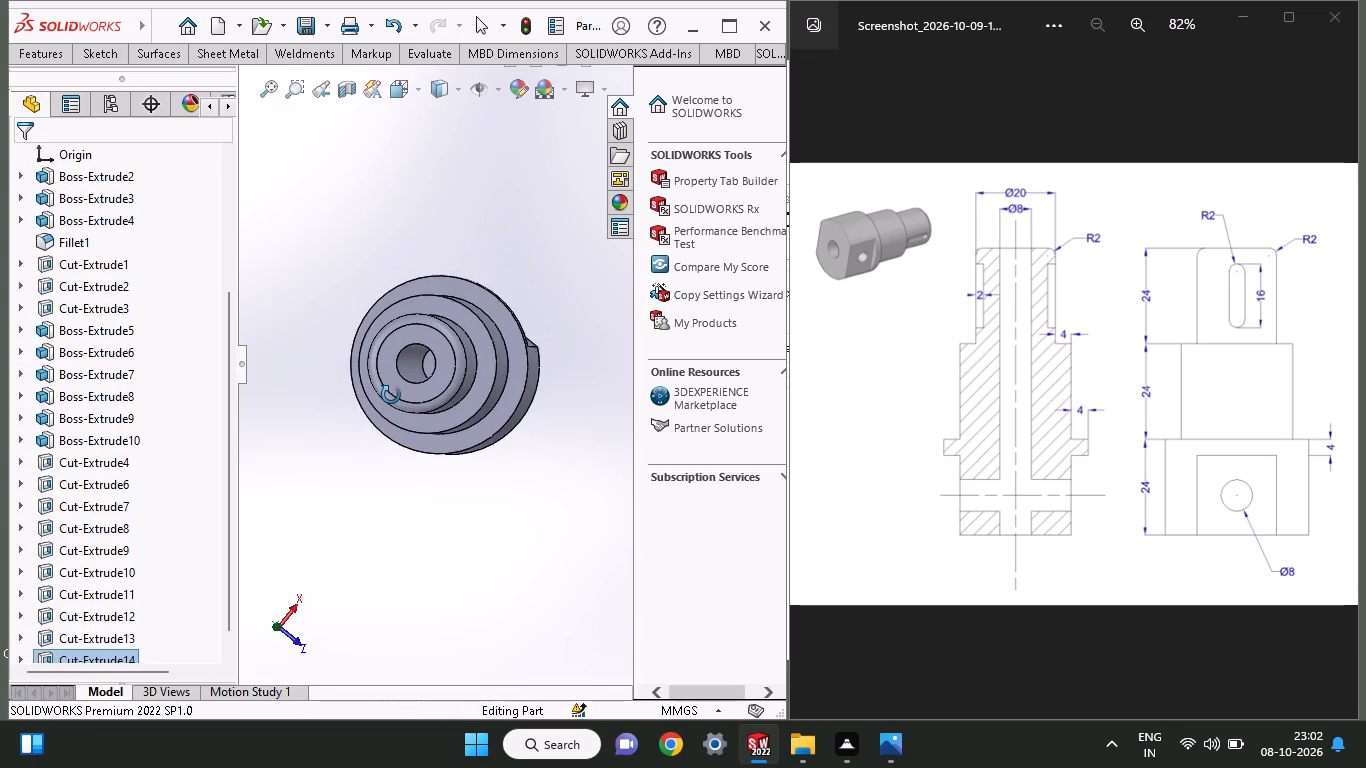
pyautogui.moveTo(391, 395); pyautogui.dragTo(405, 397, button='middle')
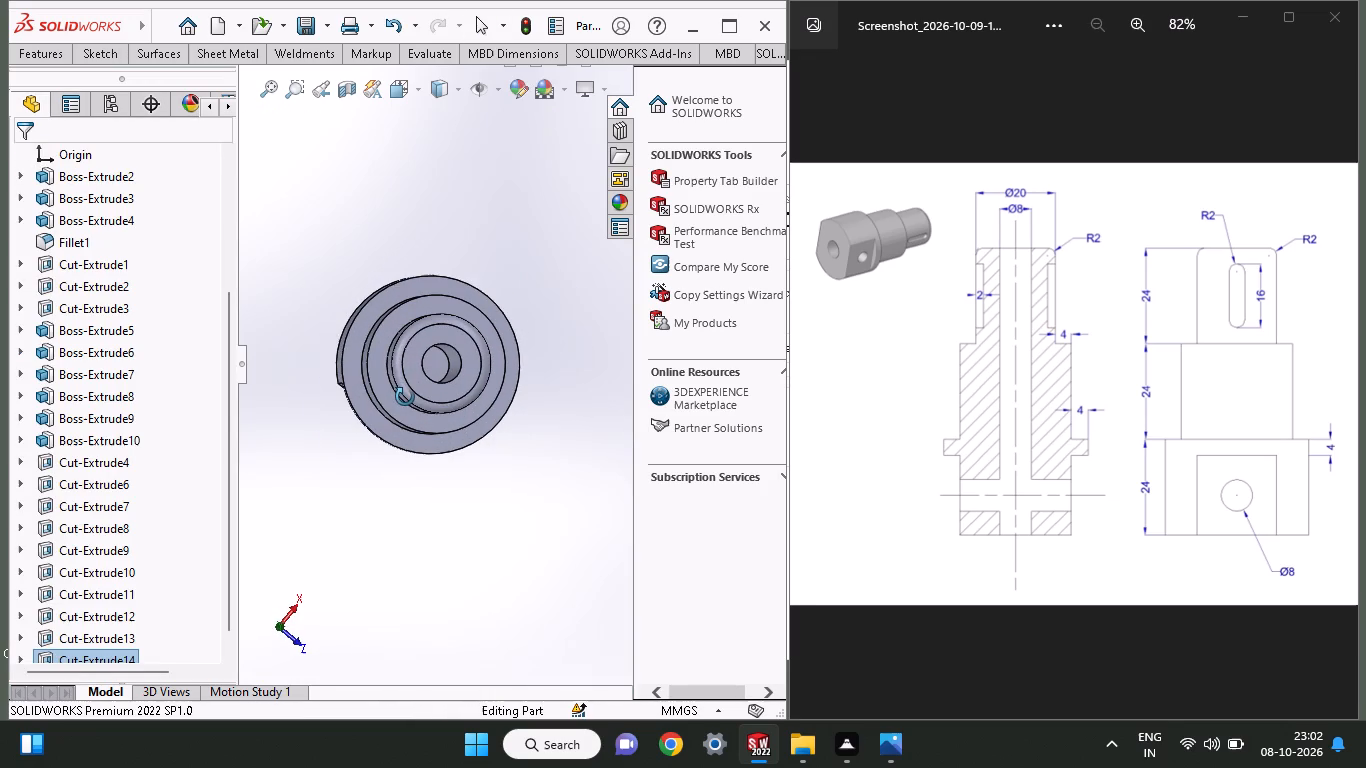
pyautogui.moveTo(405, 397); pyautogui.dragTo(402, 397, button='middle')
pyautogui.click(439, 363)
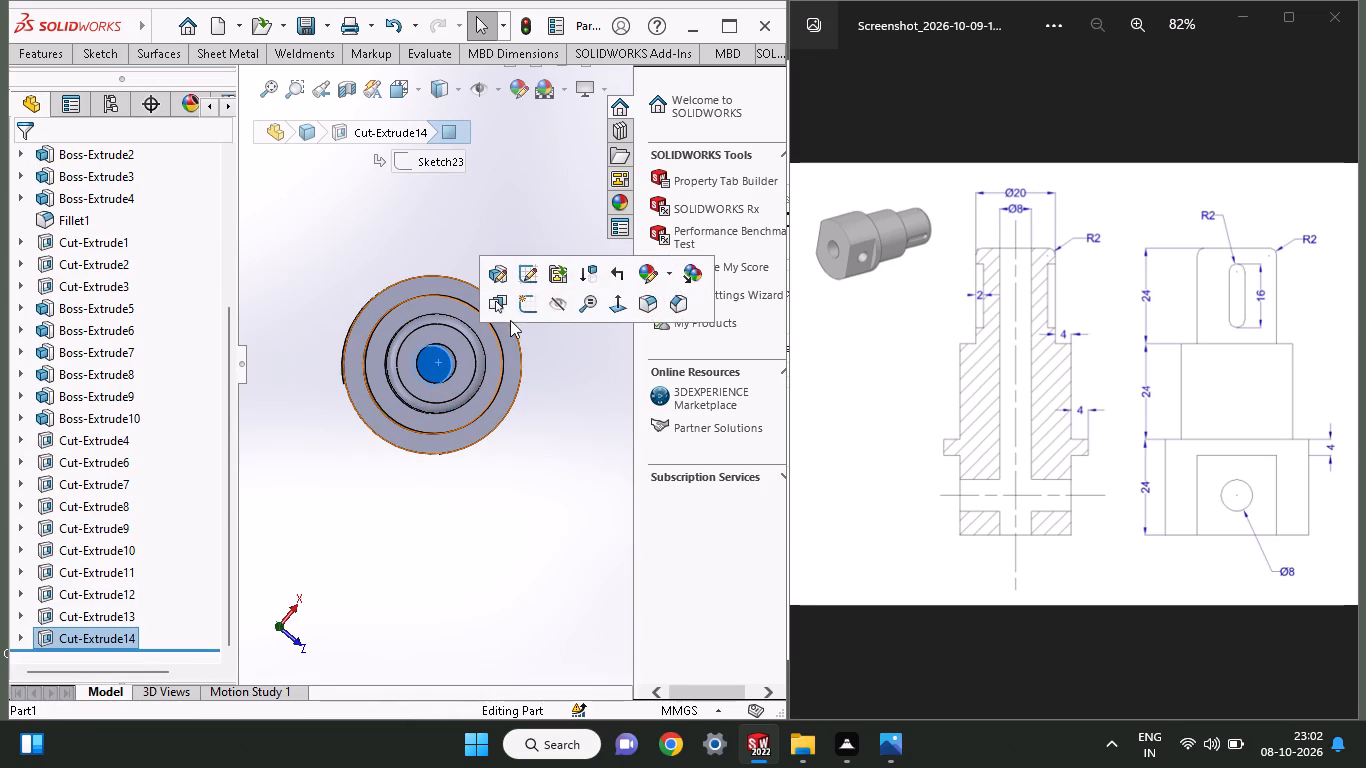
pyautogui.click(532, 306)
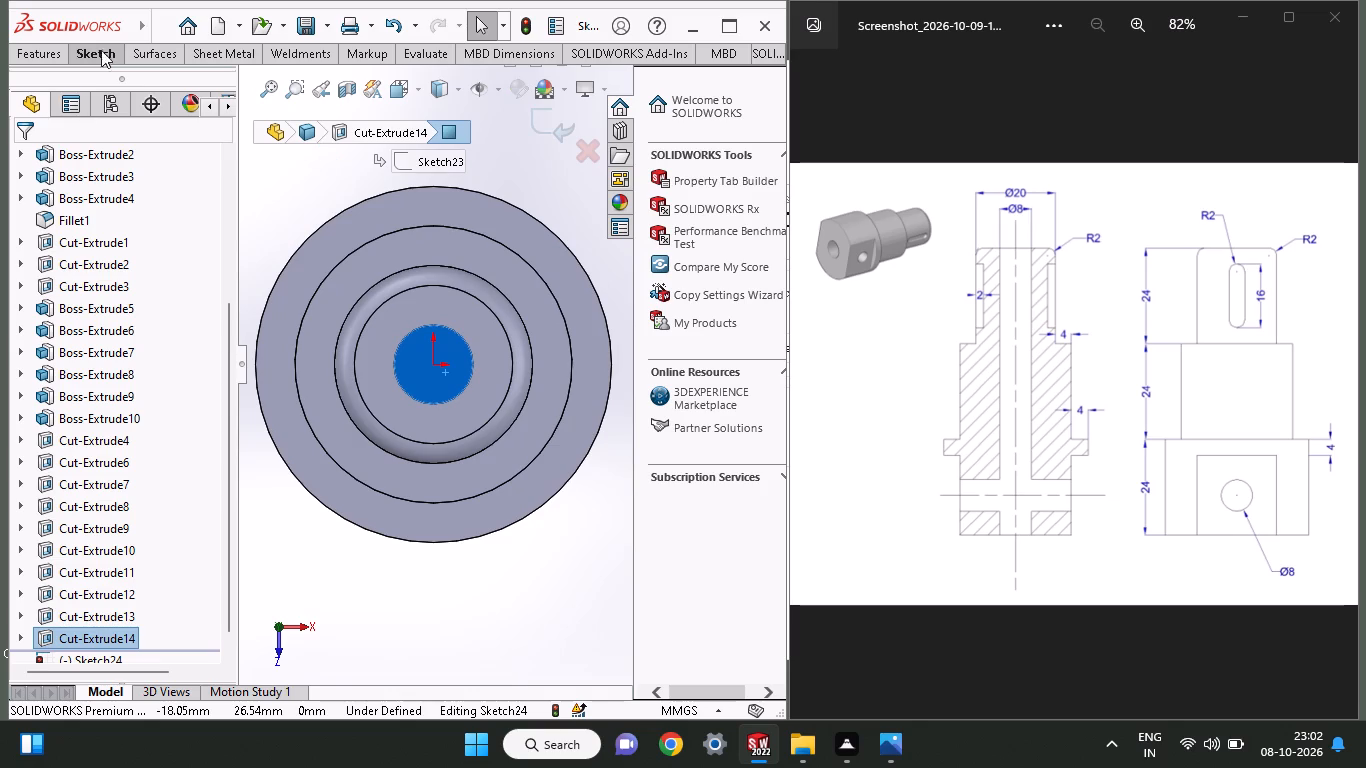
pyautogui.click(109, 52)
pyautogui.click(134, 121)
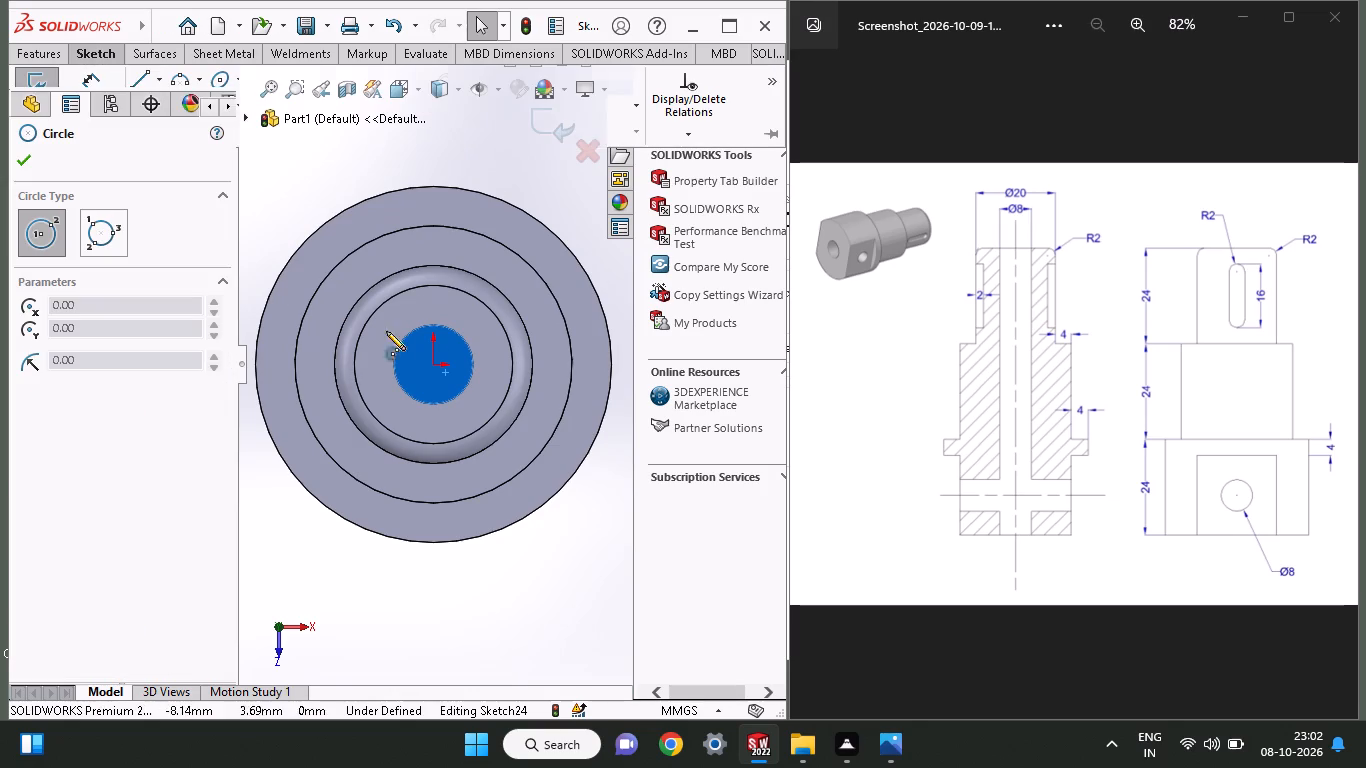
pyautogui.click(434, 362)
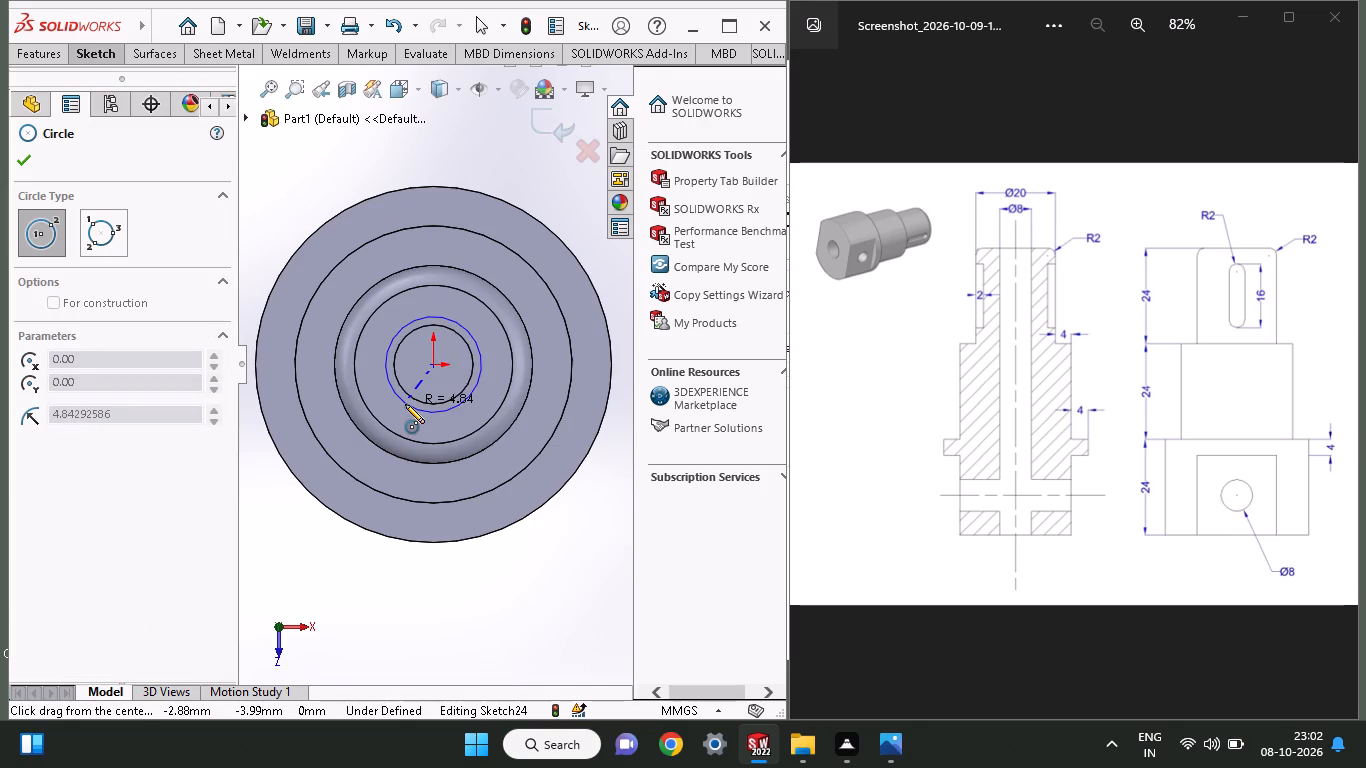
pyautogui.click(409, 399)
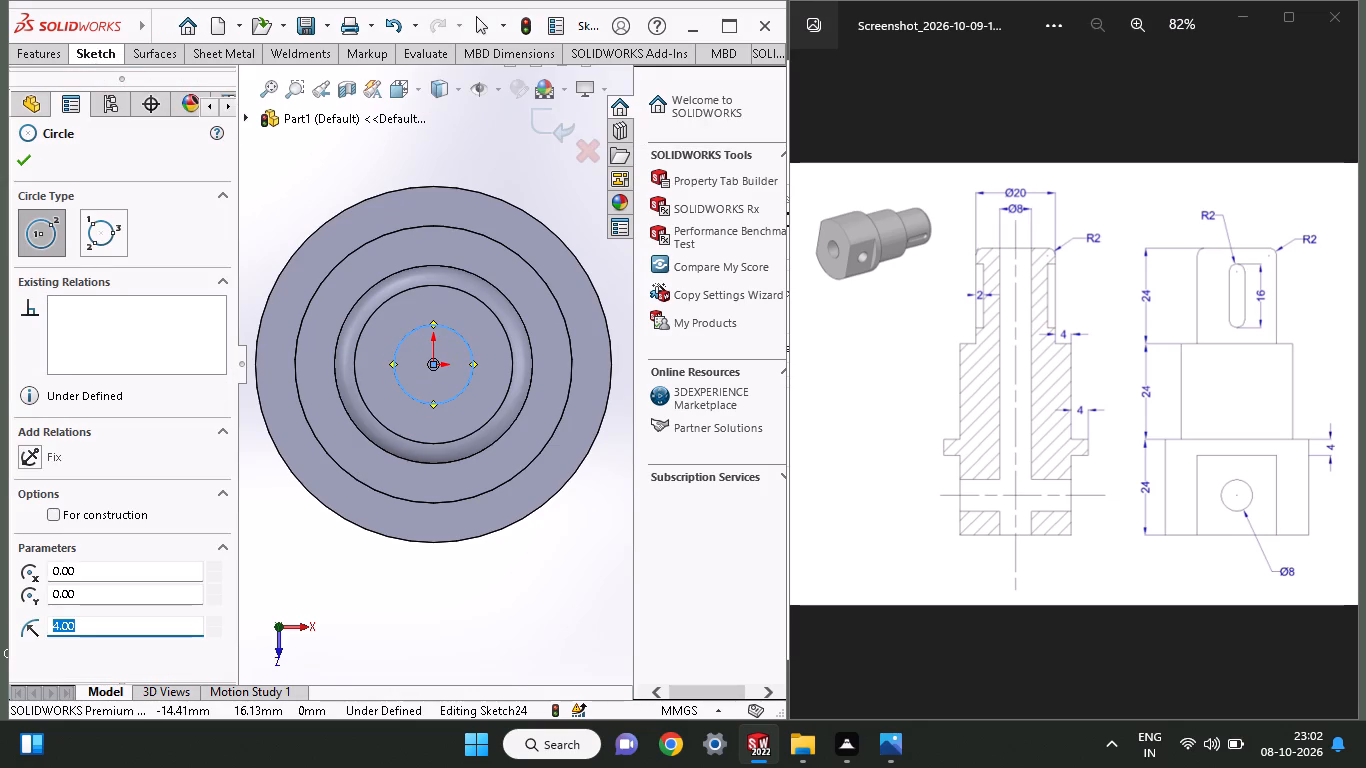
# Cut-extrude the circle on the deepened hole floor further along the shaft axis, blind 5 mm.
pyautogui.click(52, 54)
pyautogui.click(286, 95)
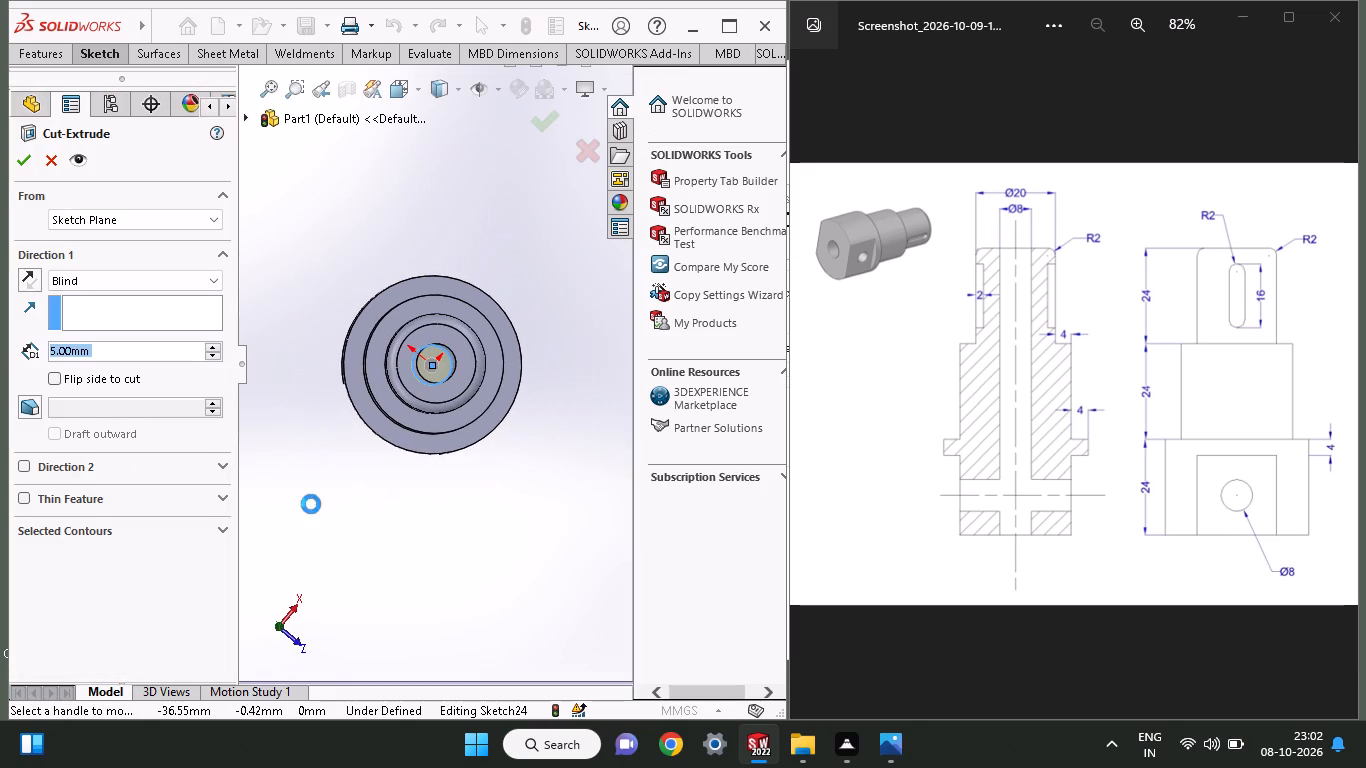
pyautogui.click(25, 157)
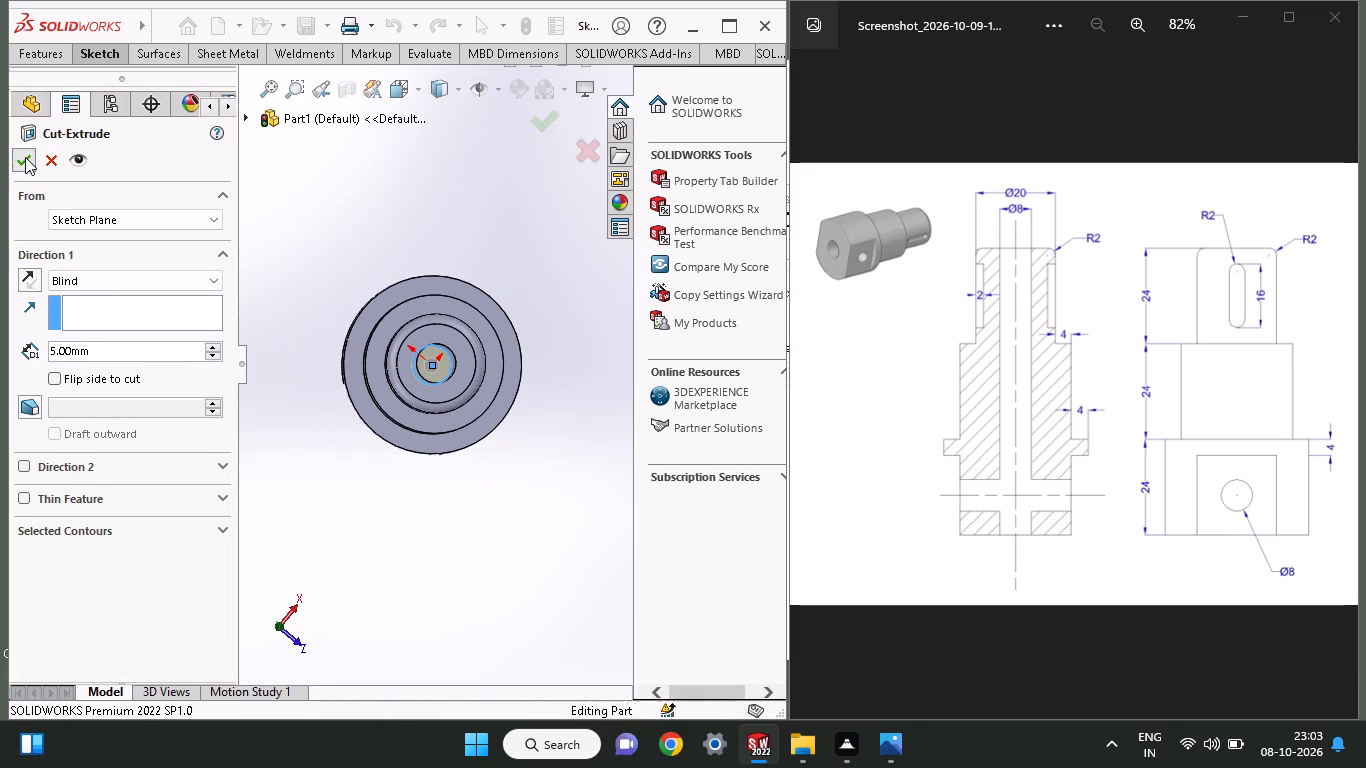
# On the base's flat face with the cross hole, sketch a vertical line about 14.6 mm long along the narrow section's centreline.
pyautogui.moveTo(329, 446); pyautogui.dragTo(316, 276, button='middle')
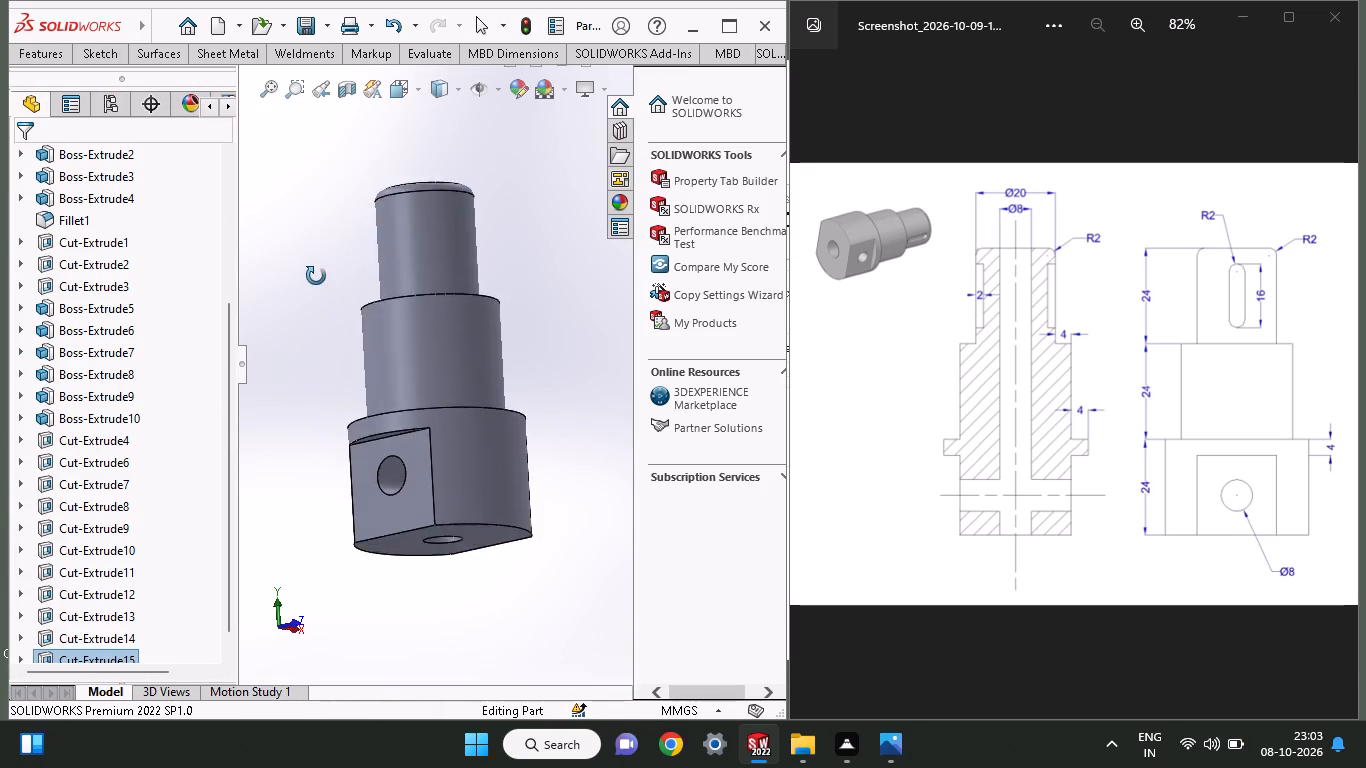
pyautogui.moveTo(316, 276); pyautogui.dragTo(428, 423, button='middle')
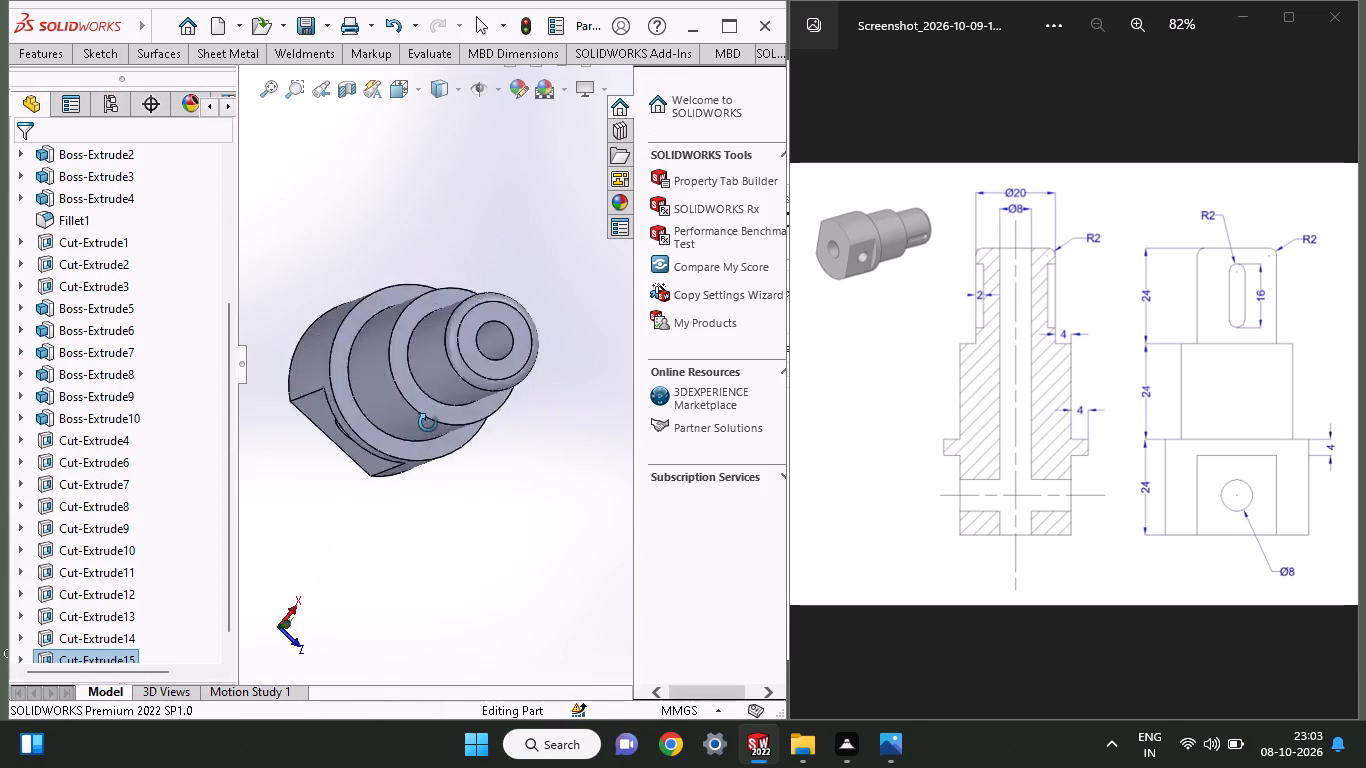
pyautogui.moveTo(428, 423); pyautogui.dragTo(397, 189, button='middle')
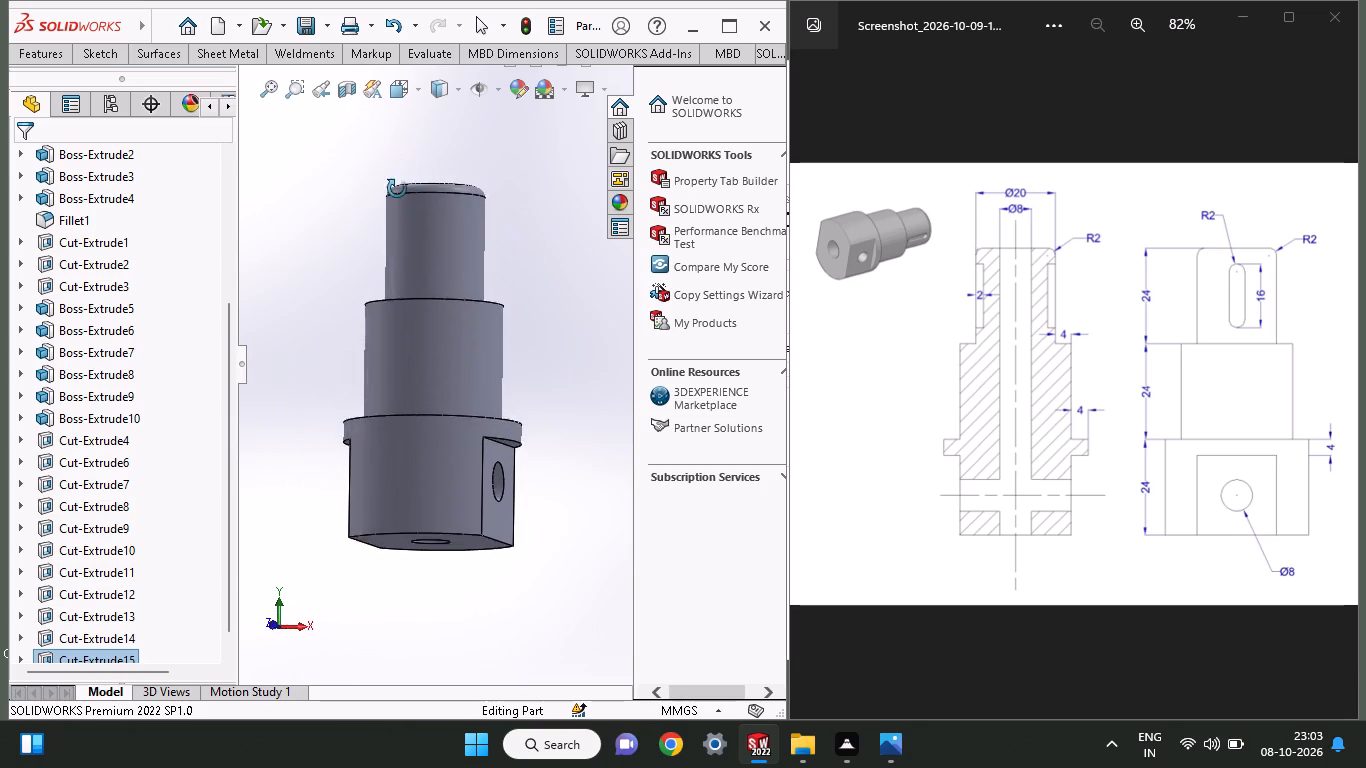
pyautogui.moveTo(397, 189); pyautogui.dragTo(397, 195, button='middle')
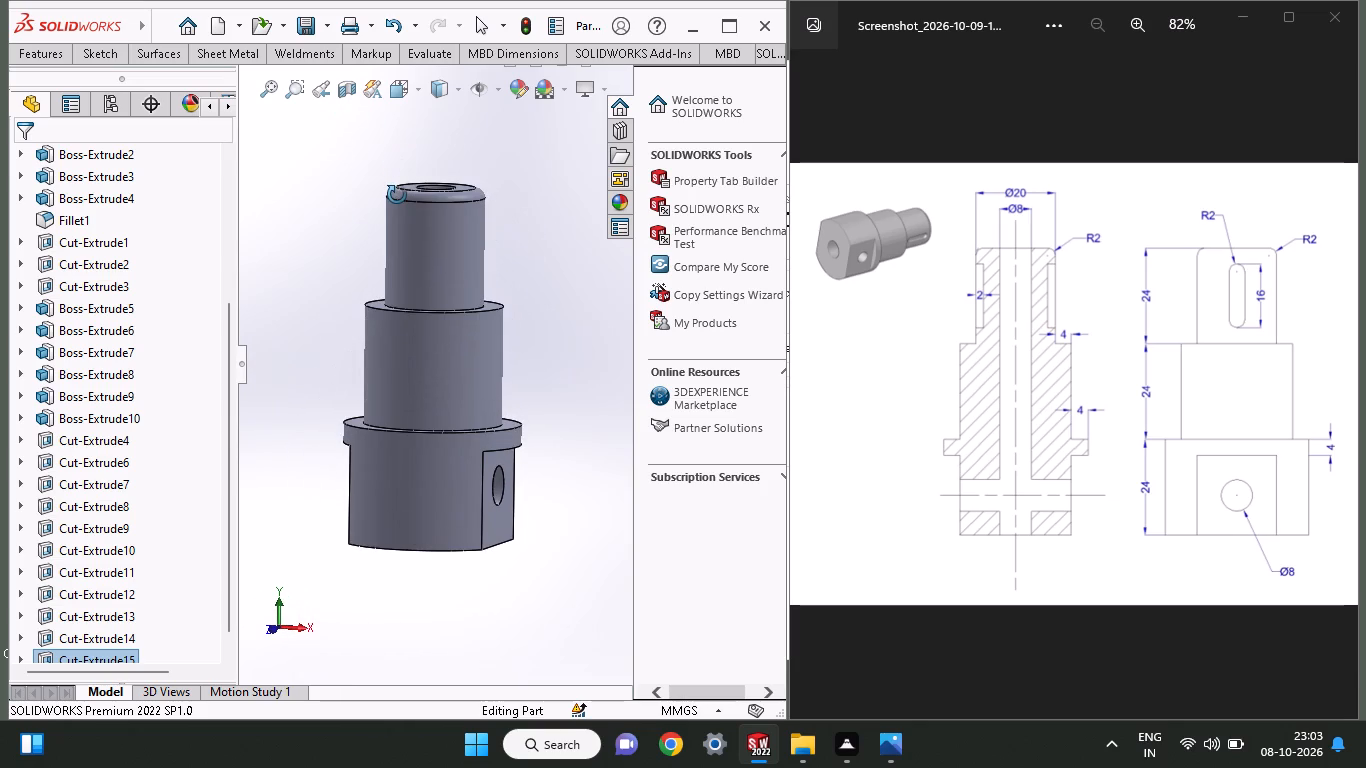
pyautogui.moveTo(397, 195); pyautogui.dragTo(315, 206, button='middle')
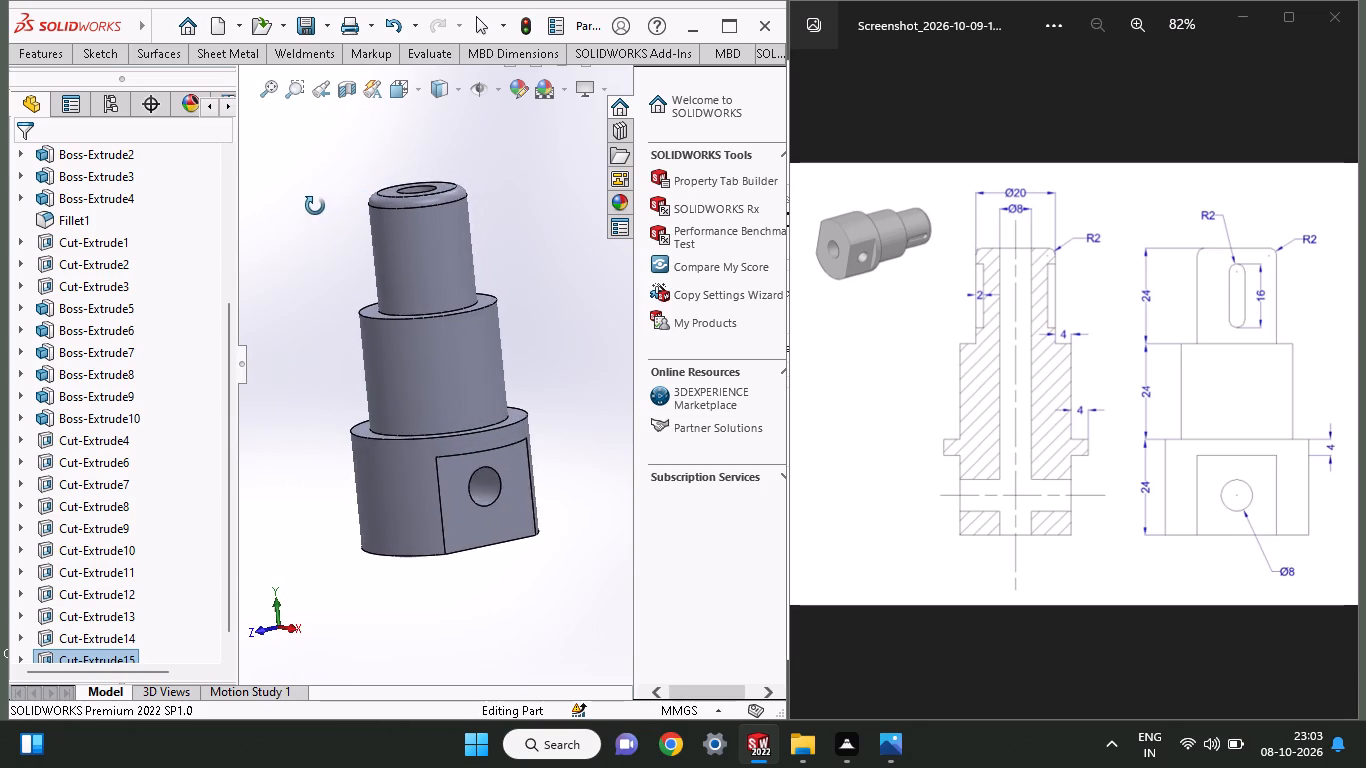
pyautogui.moveTo(315, 206); pyautogui.dragTo(280, 213, button='middle')
pyautogui.click(417, 494)
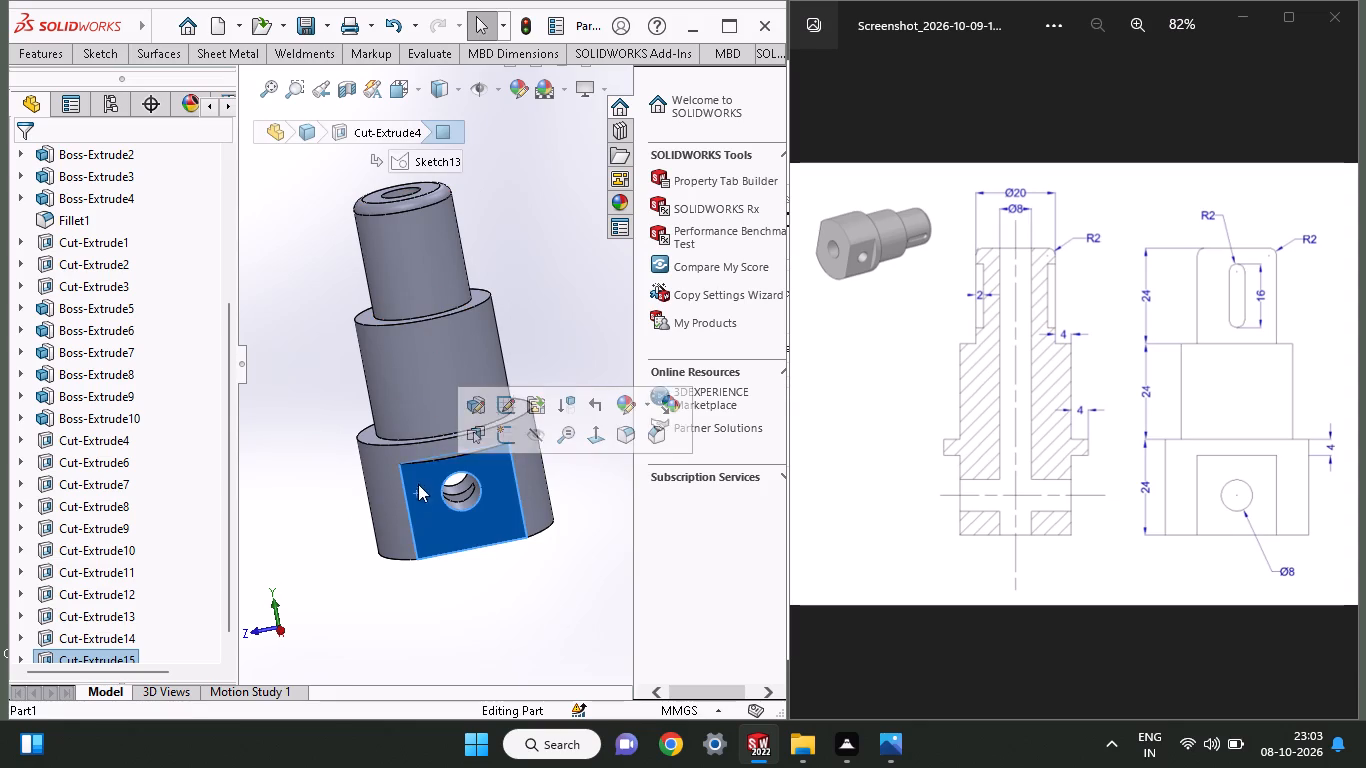
pyautogui.click(493, 433)
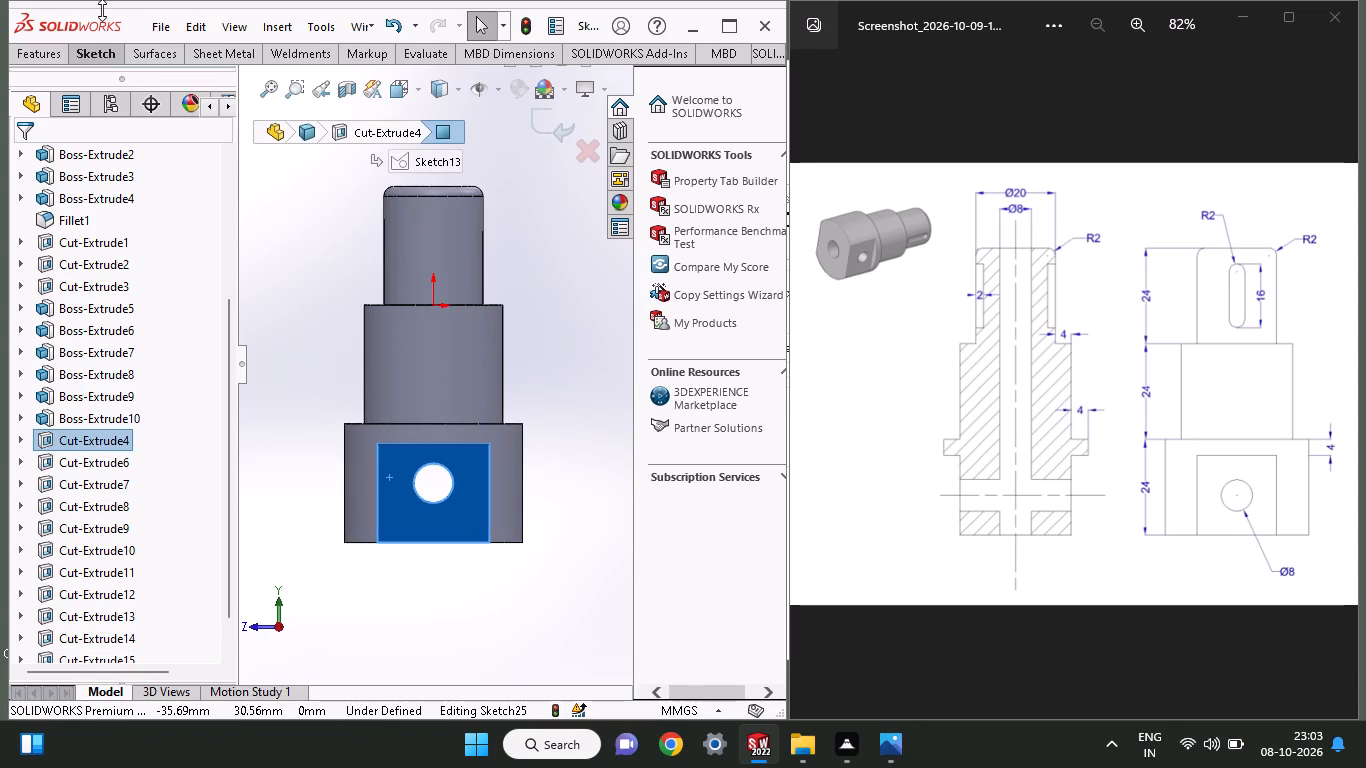
pyautogui.click(73, 58)
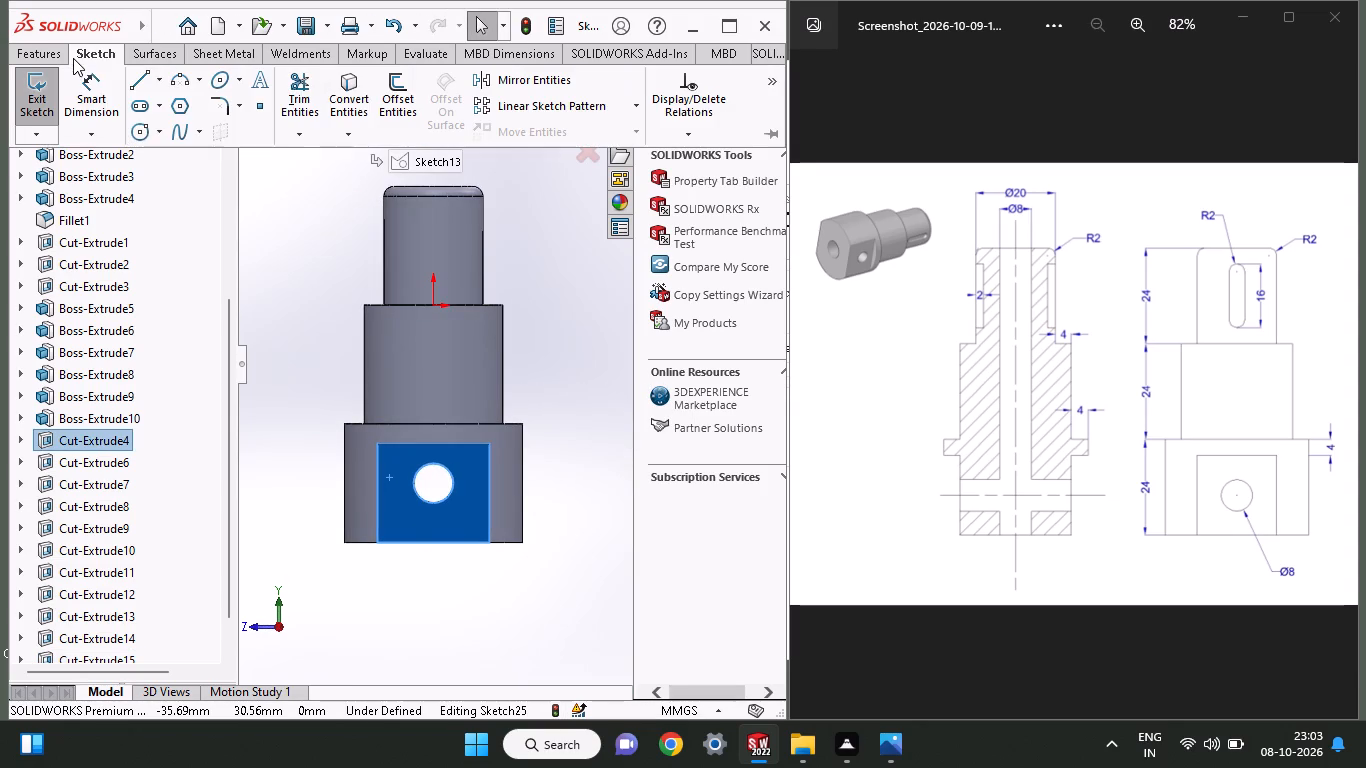
pyautogui.click(136, 80)
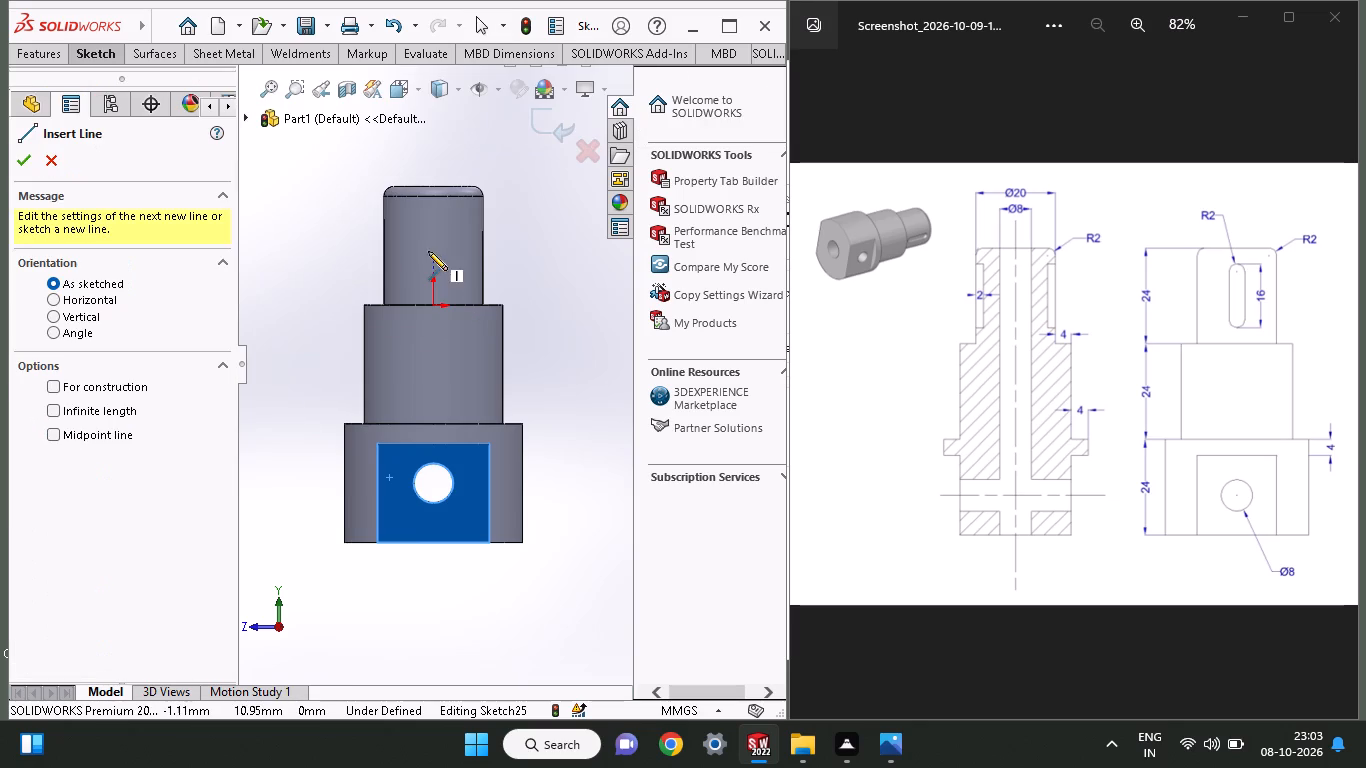
pyautogui.click(438, 207)
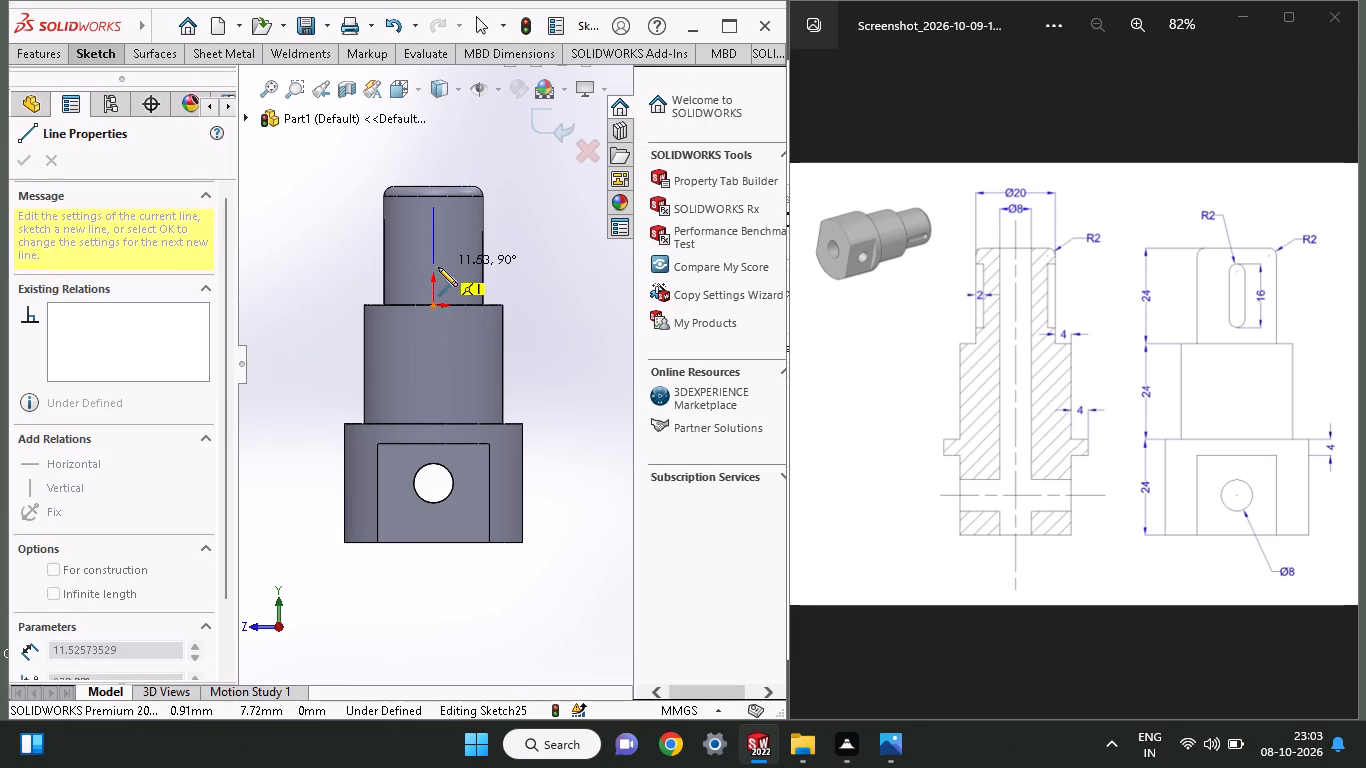
pyautogui.click(438, 279)
pyautogui.rightClick(451, 239)
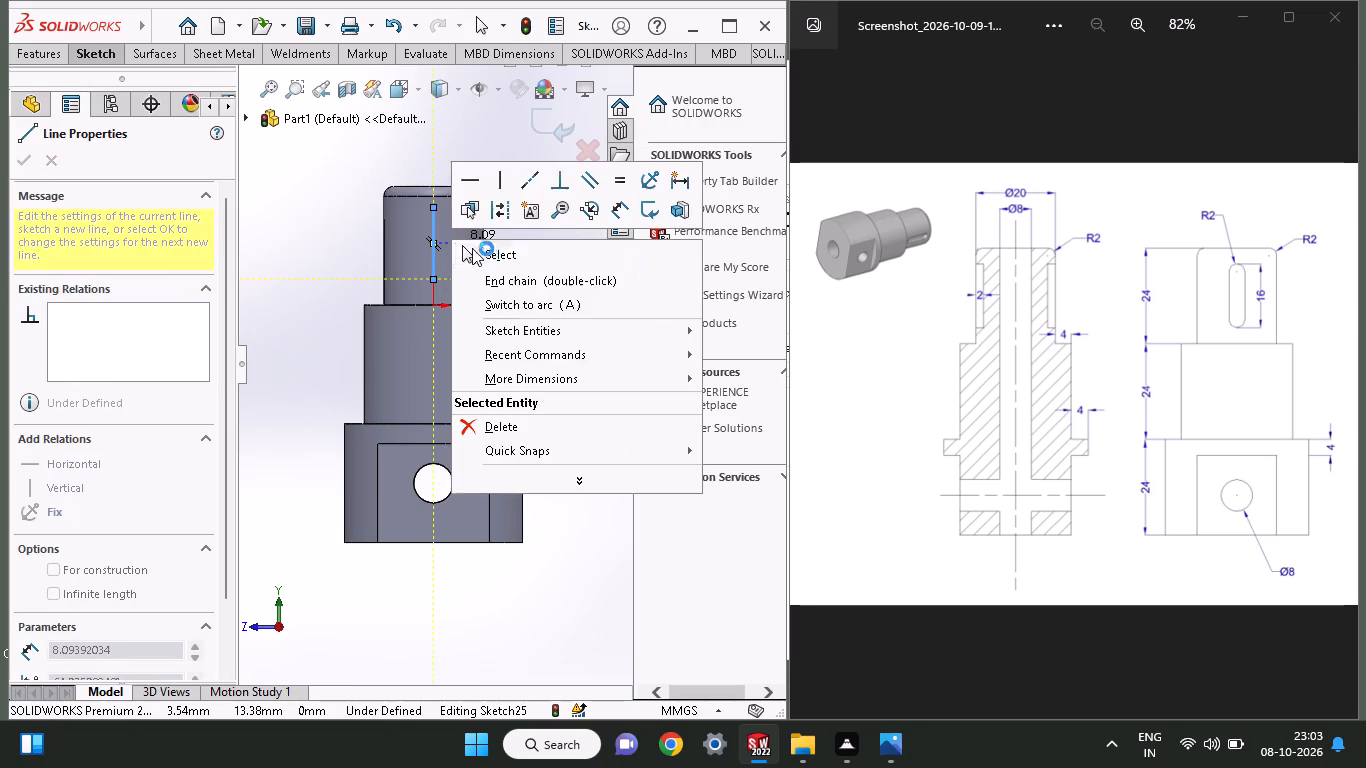
pyautogui.click(478, 251)
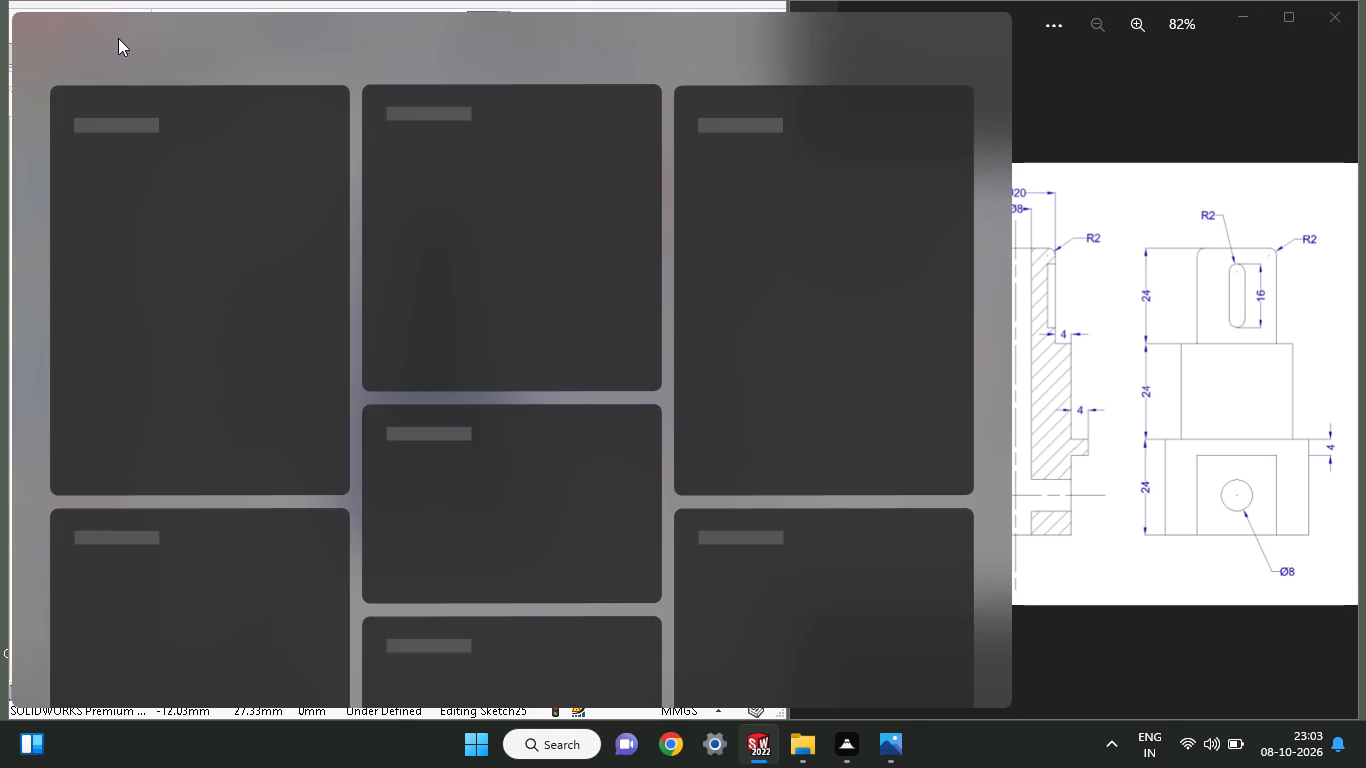
pyautogui.click(1096, 347)
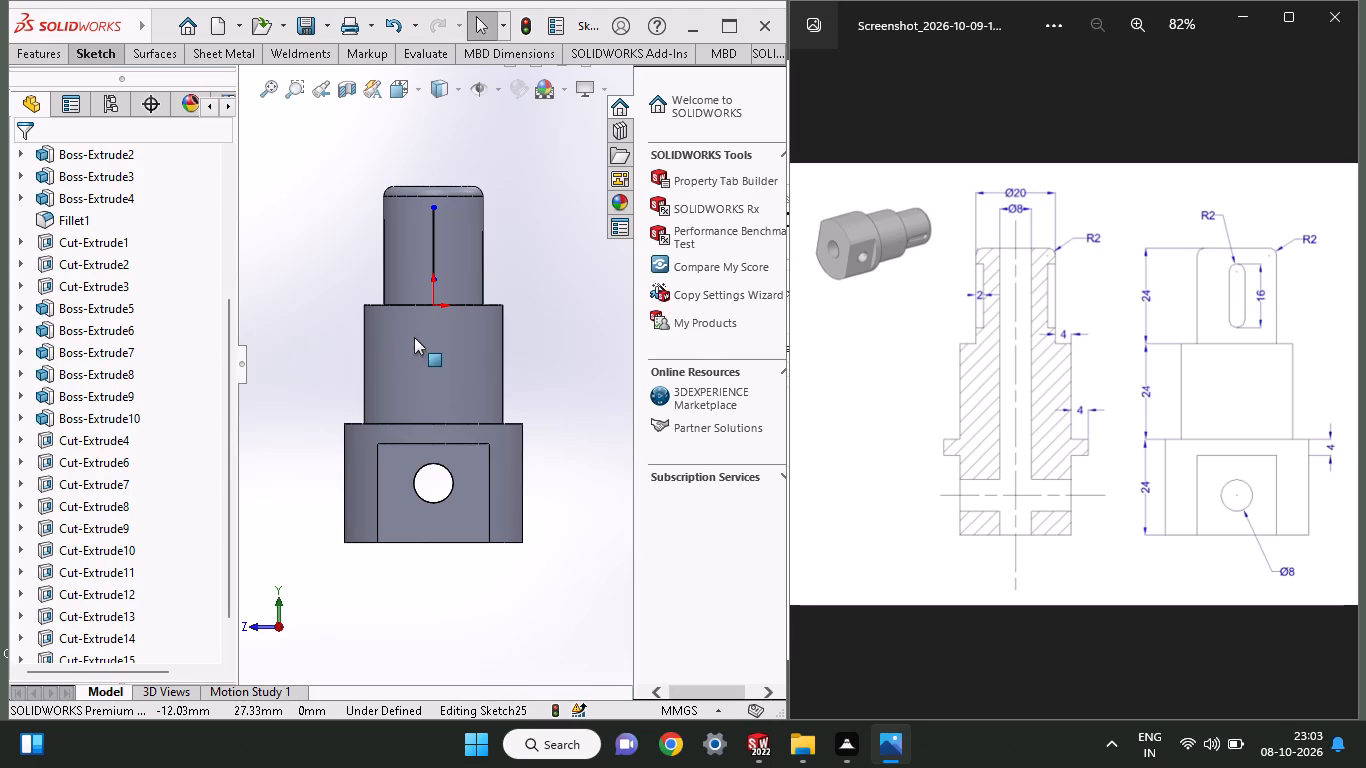
pyautogui.click(878, 222)
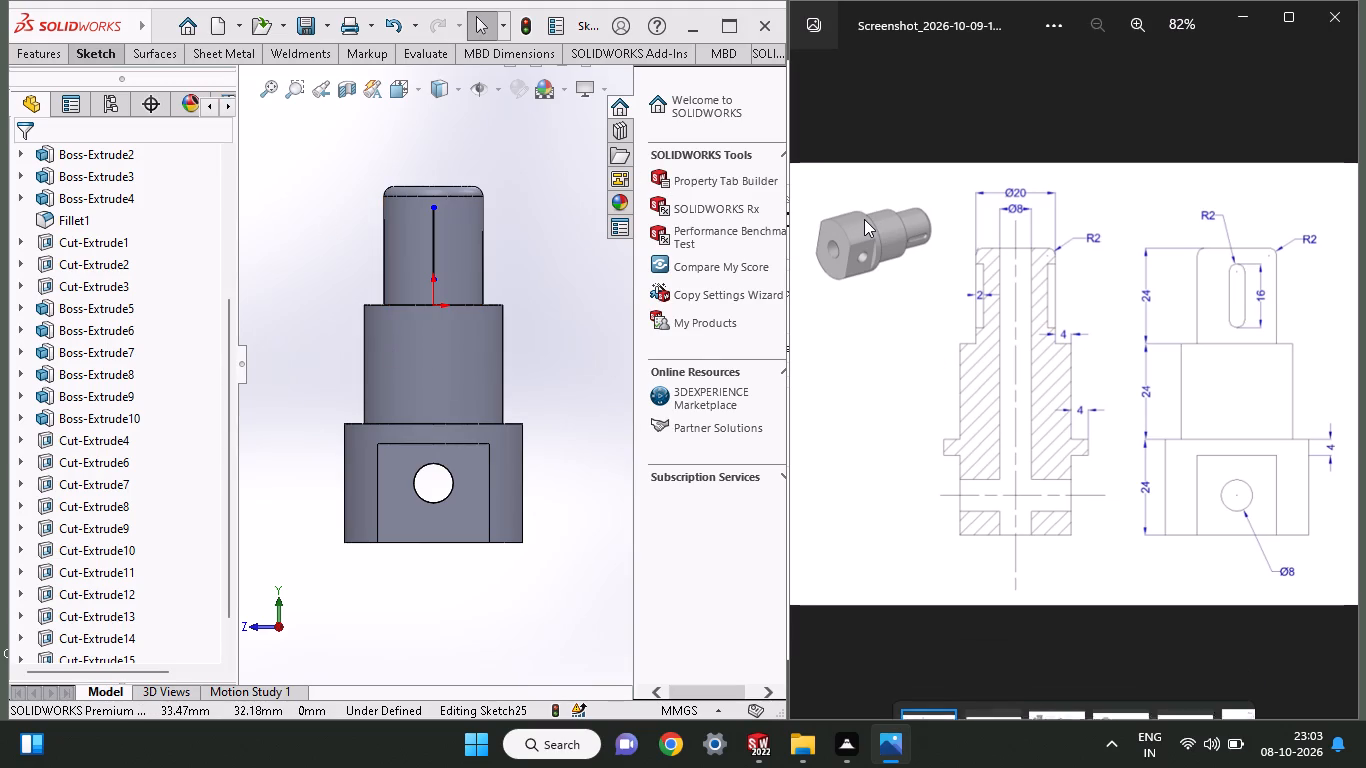
# Dimension the vertical line's length between its two endpoints as 16 mm.
pyautogui.click(105, 48)
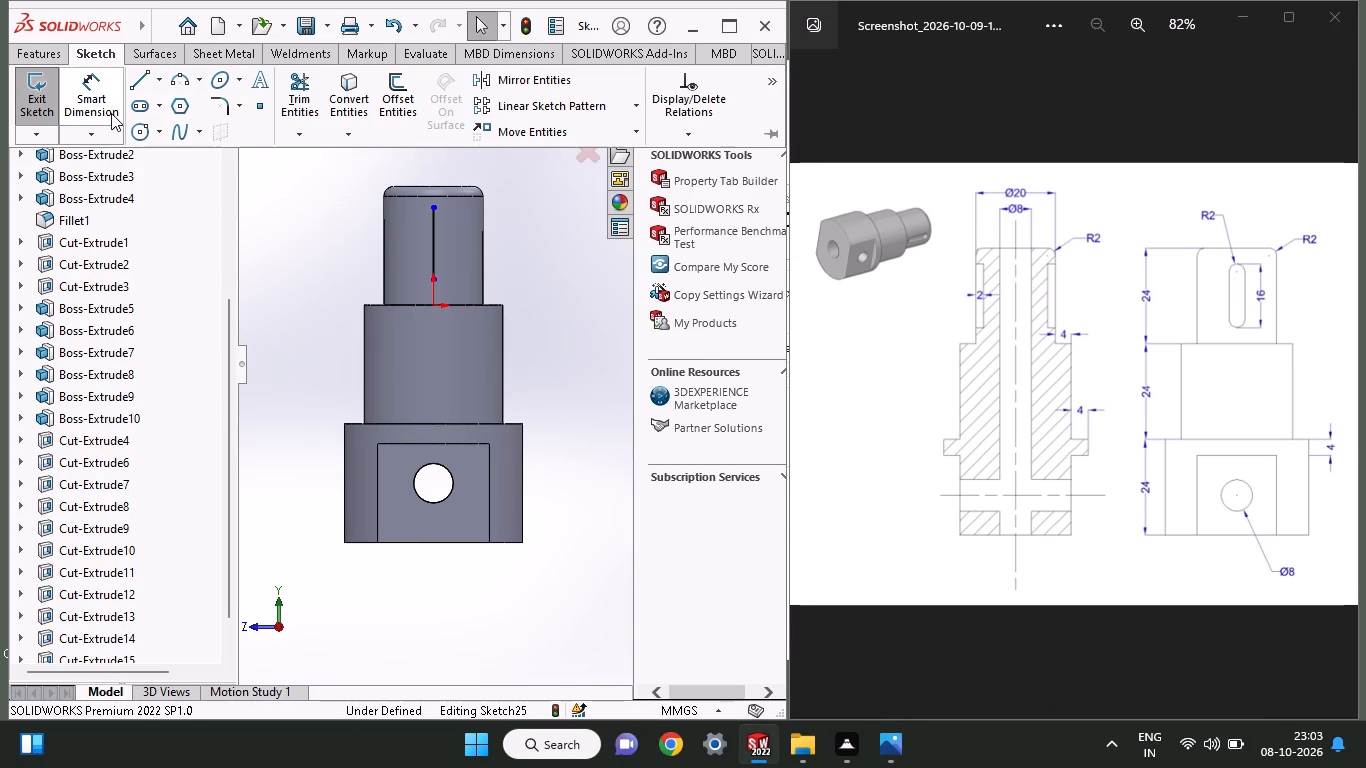
pyautogui.click(109, 105)
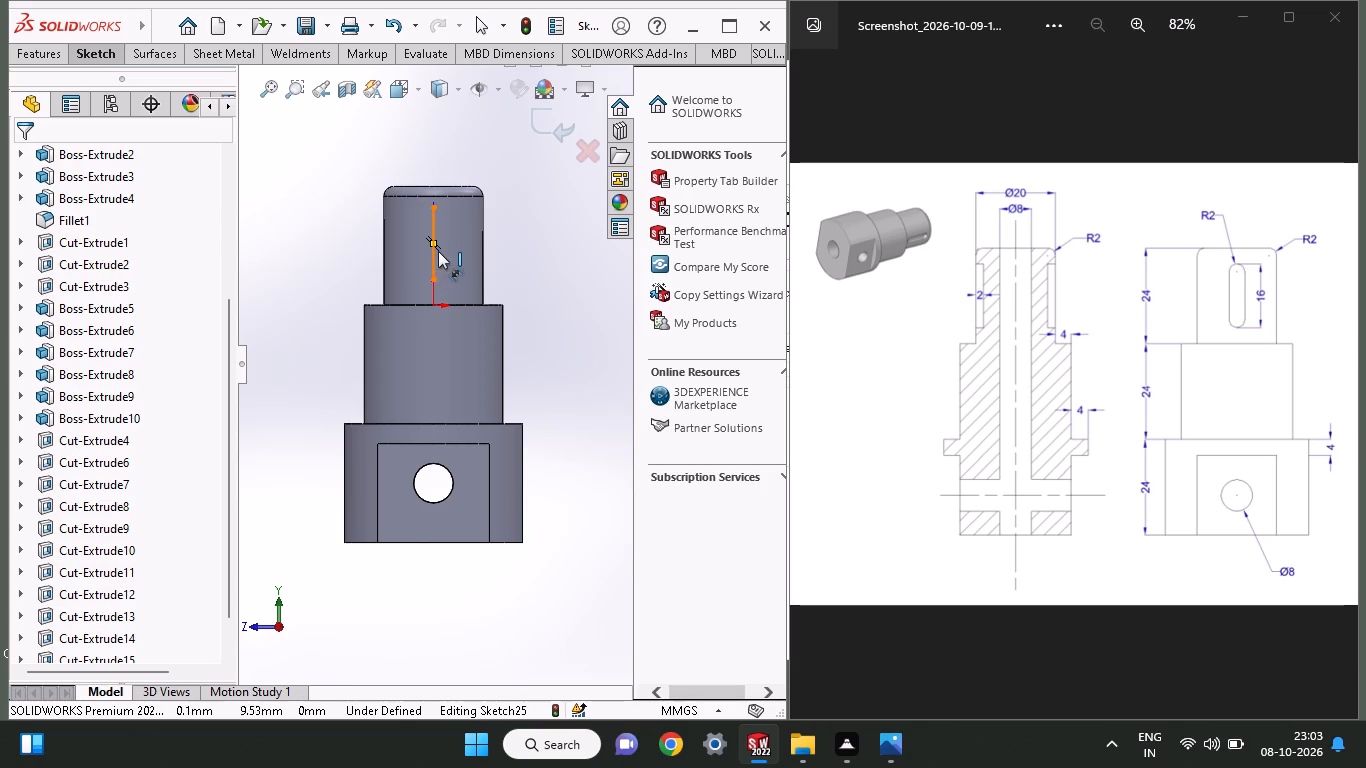
pyautogui.rightClick(286, 192)
pyautogui.tripleClick(250, 317)
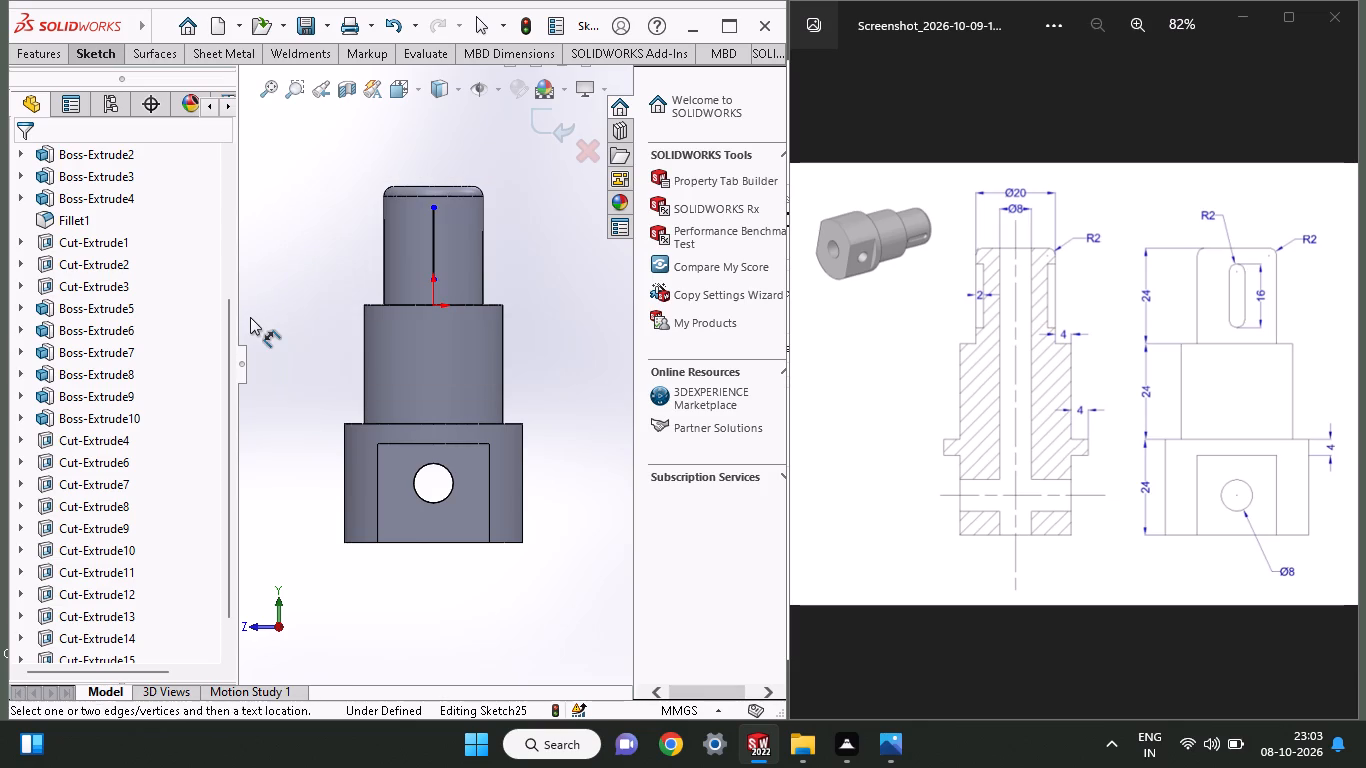
pyautogui.click(250, 317)
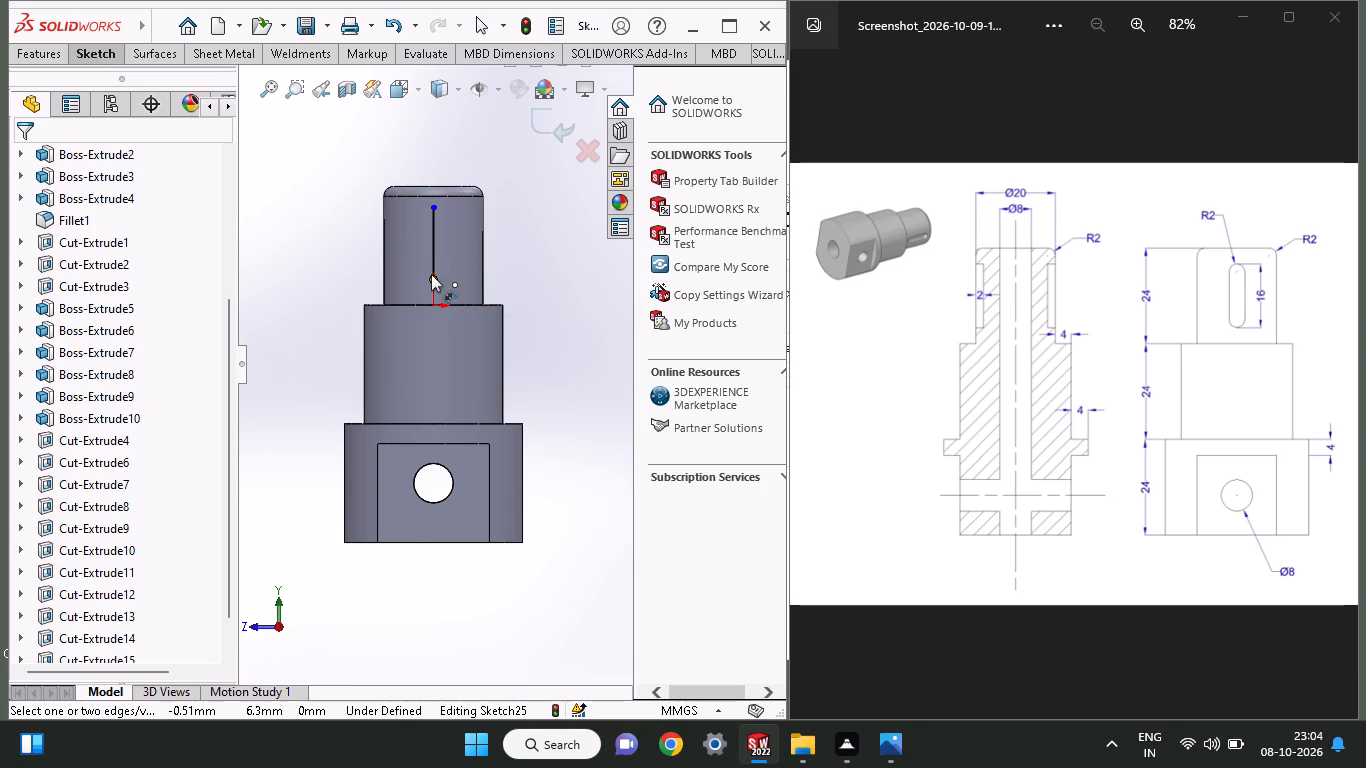
pyautogui.click(433, 285)
pyautogui.click(435, 209)
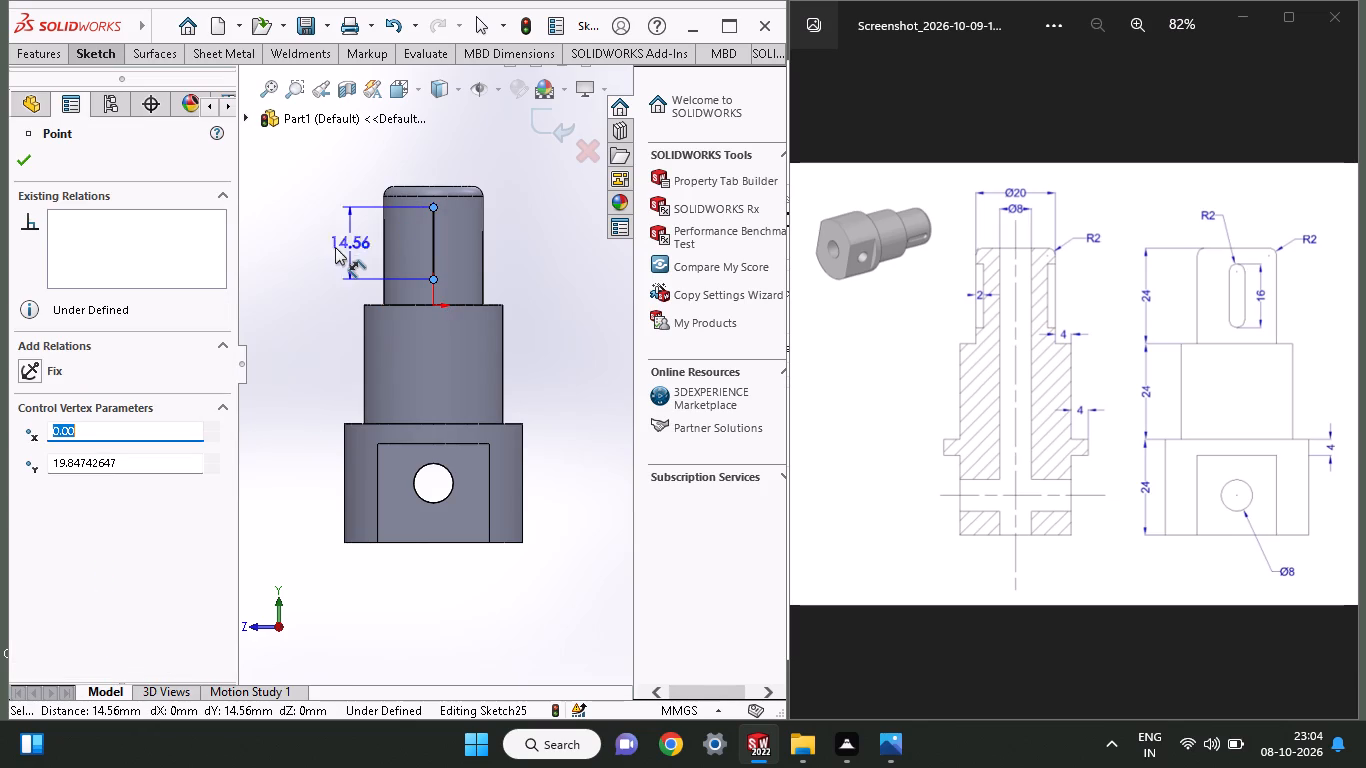
pyautogui.click(328, 248)
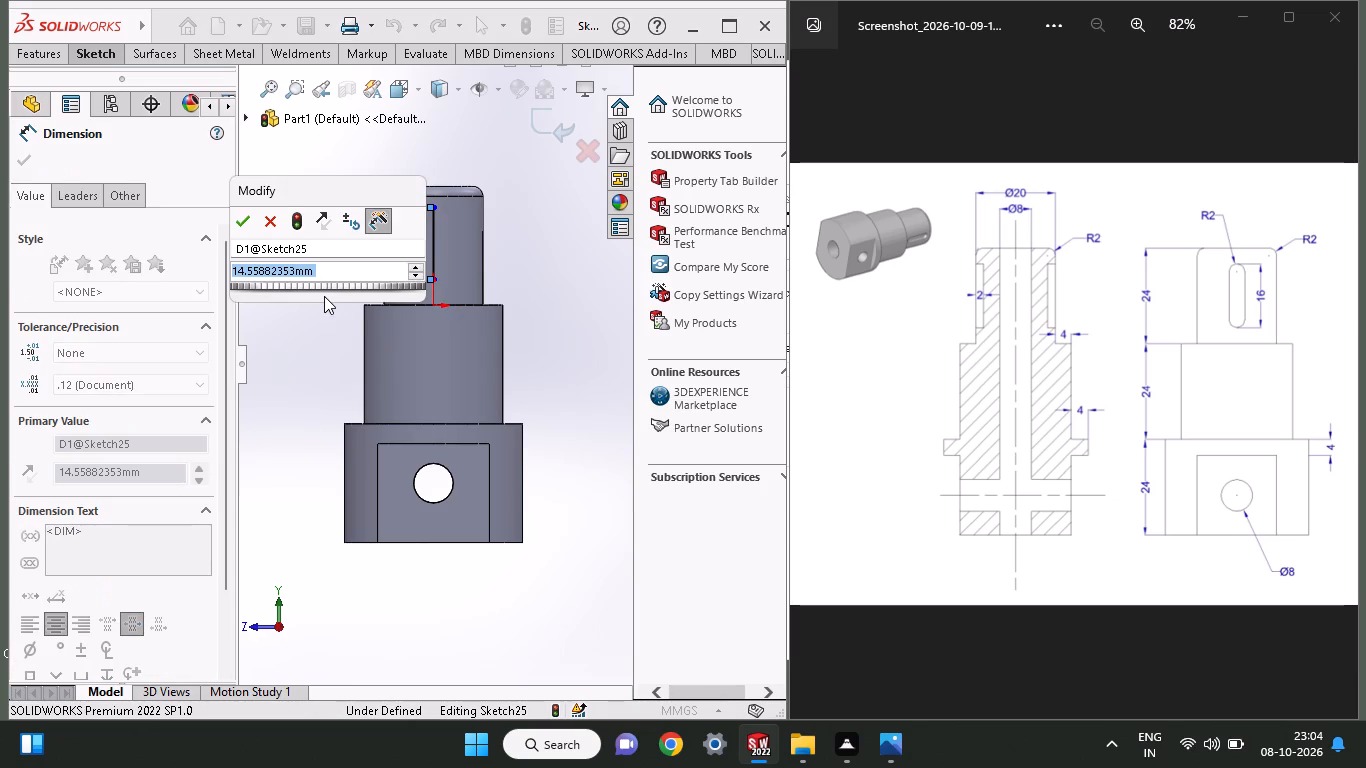
pyautogui.press('1')
pyautogui.press('6')
pyautogui.press('Return')
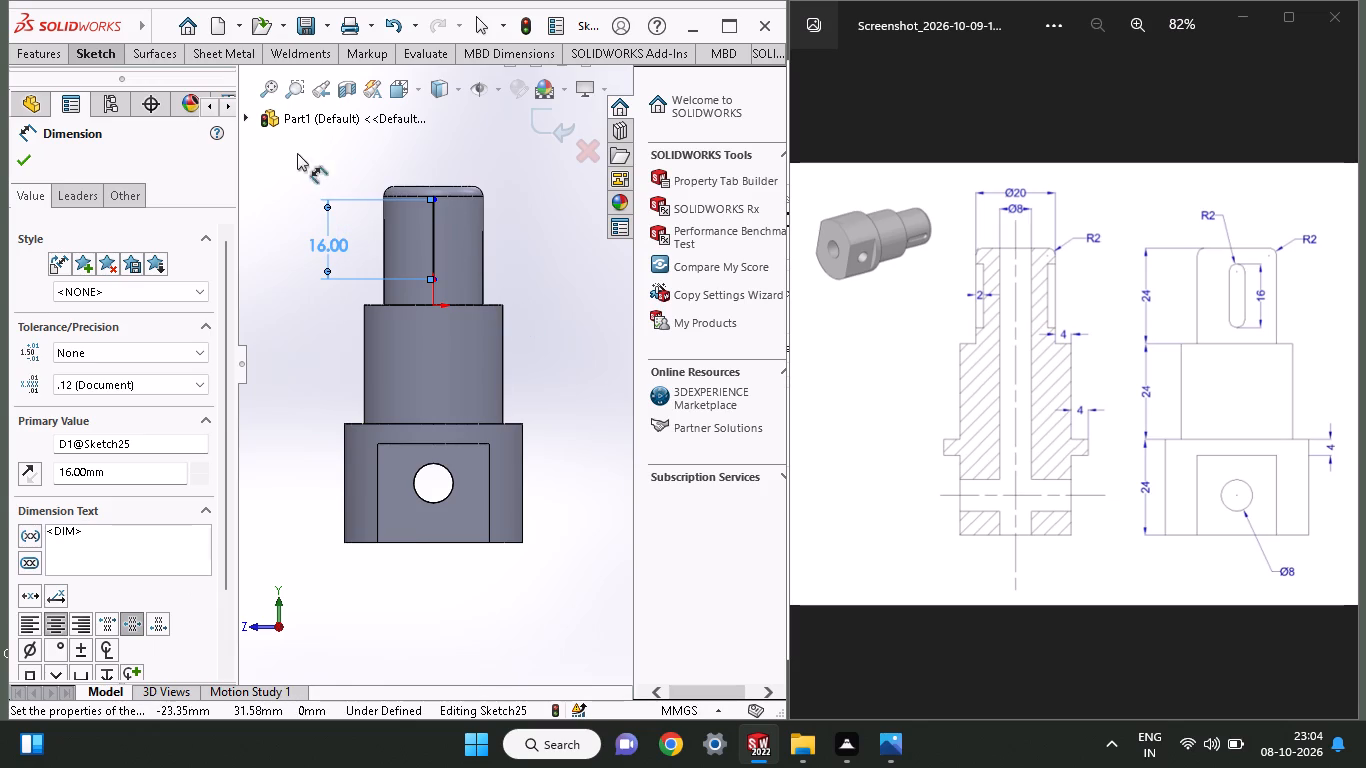
pyautogui.click(15, 155)
# Dimension the distance from the line's upper endpoint to the narrow section's end edge as 24-16 mm.
pyautogui.click(119, 55)
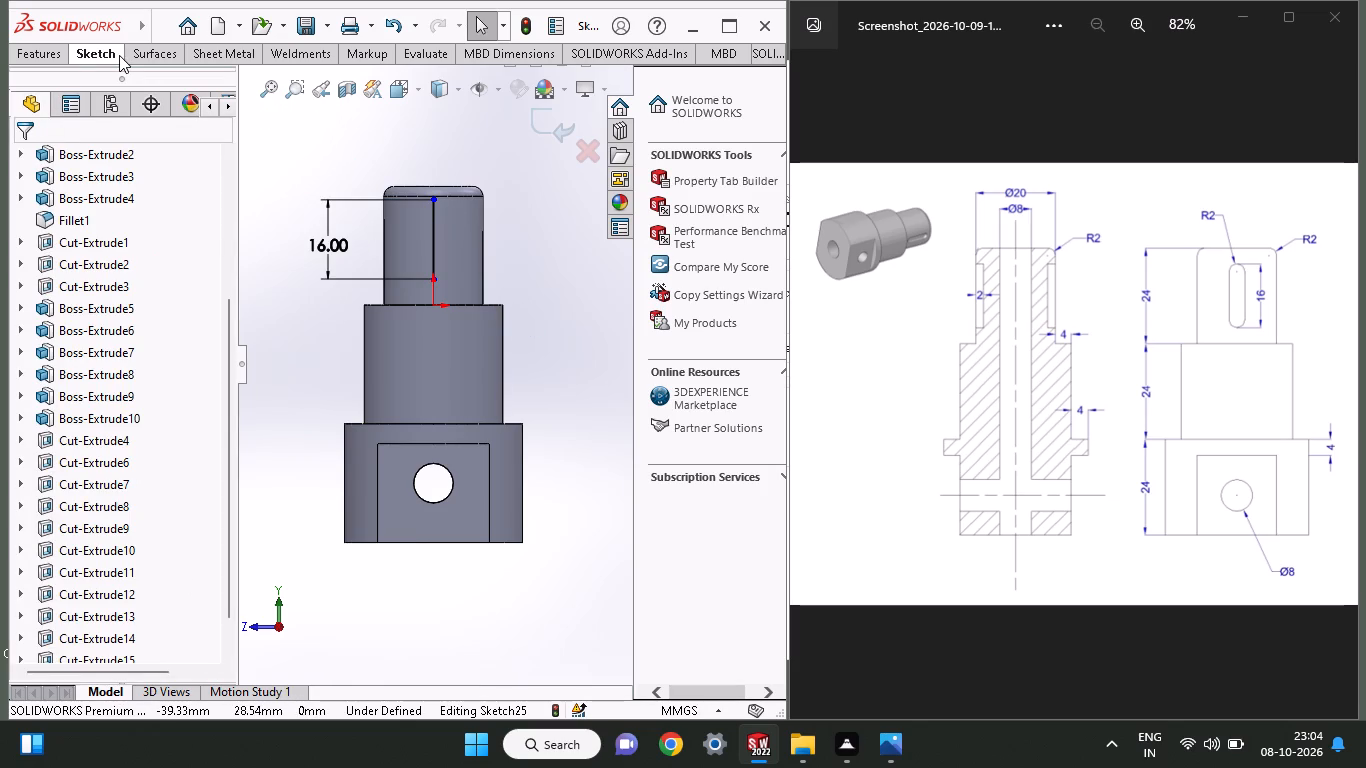
pyautogui.click(101, 116)
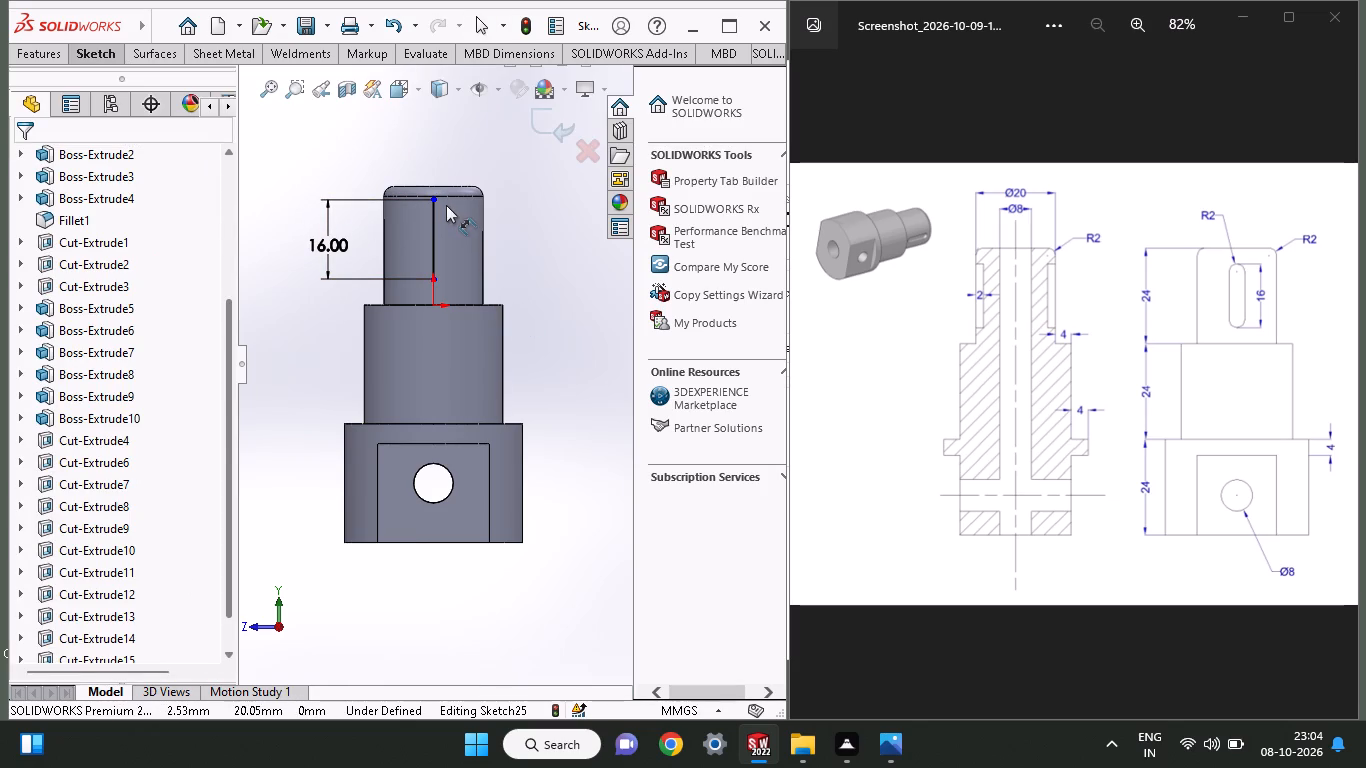
pyautogui.click(436, 202)
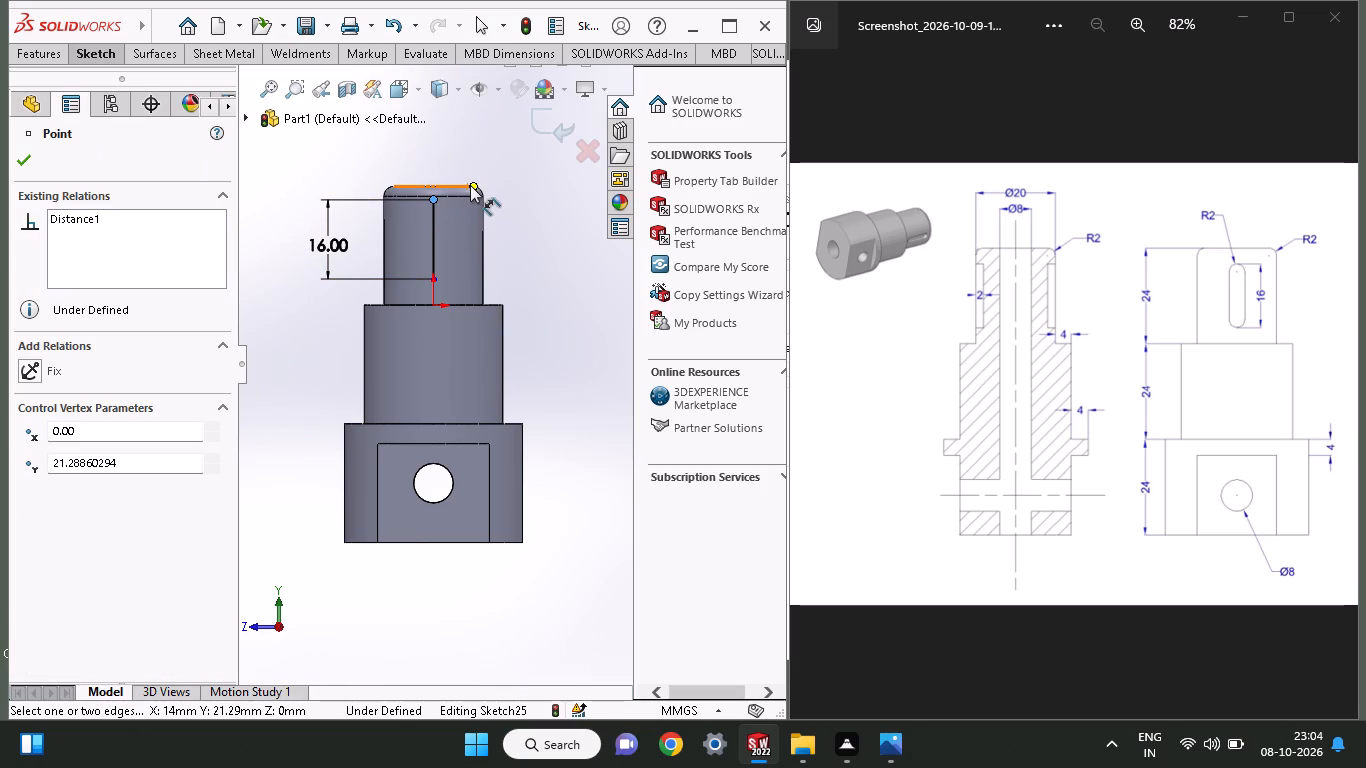
pyautogui.click(470, 185)
pyautogui.click(532, 190)
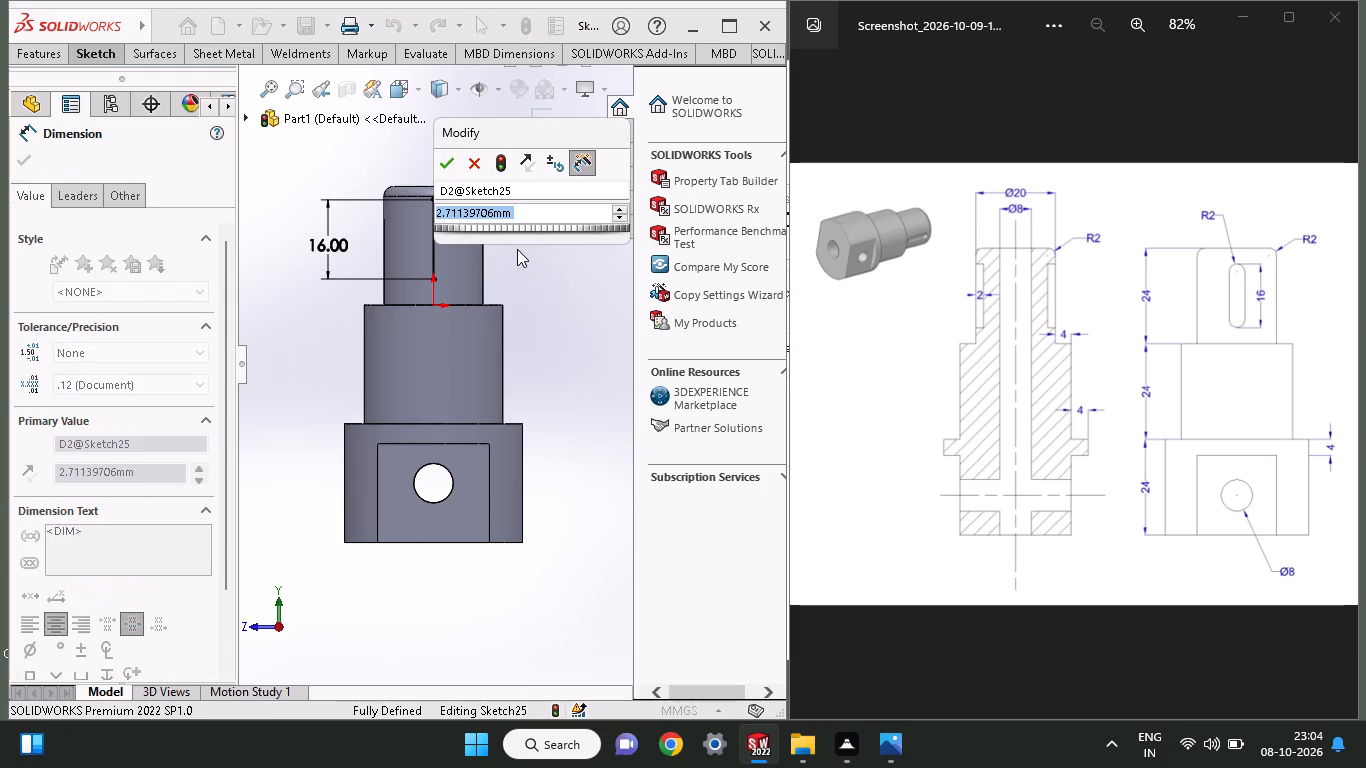
pyautogui.write('24')
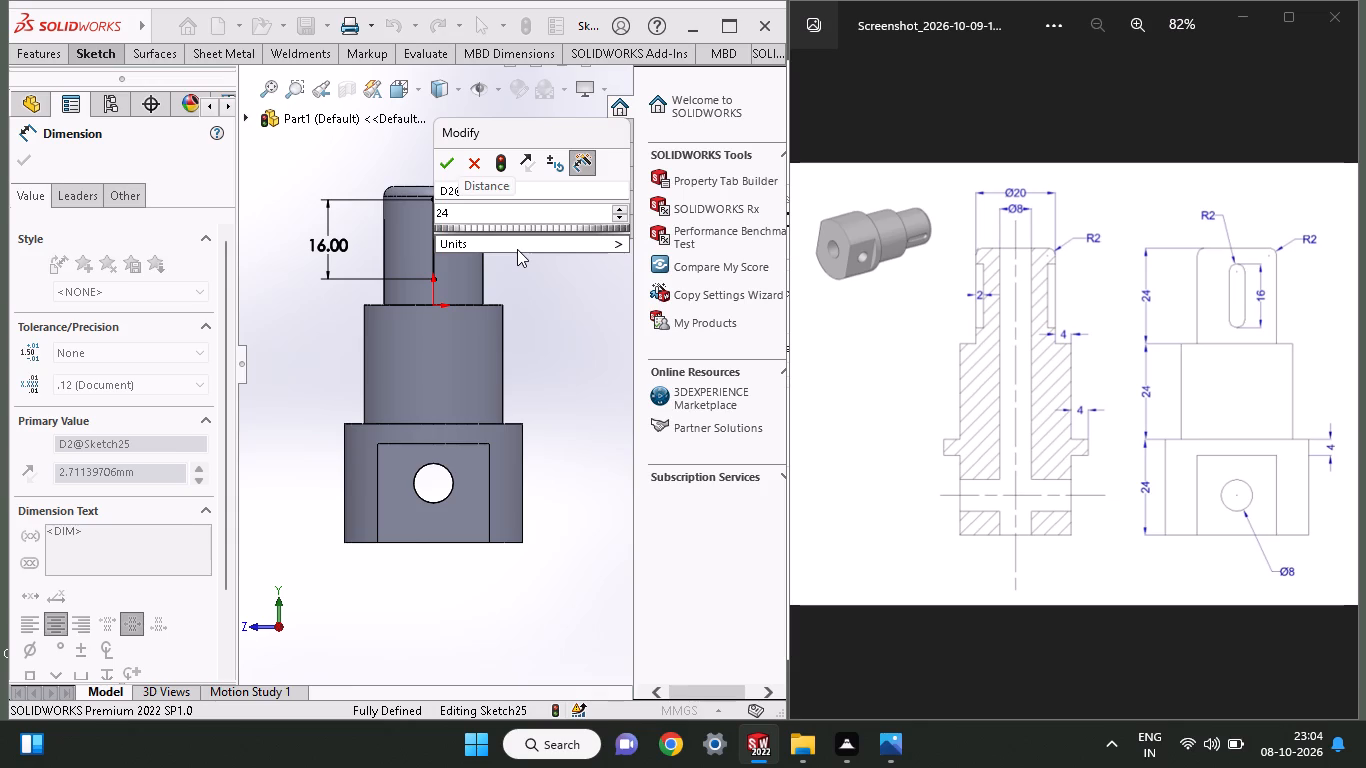
pyautogui.press('-')
pyautogui.press('6')
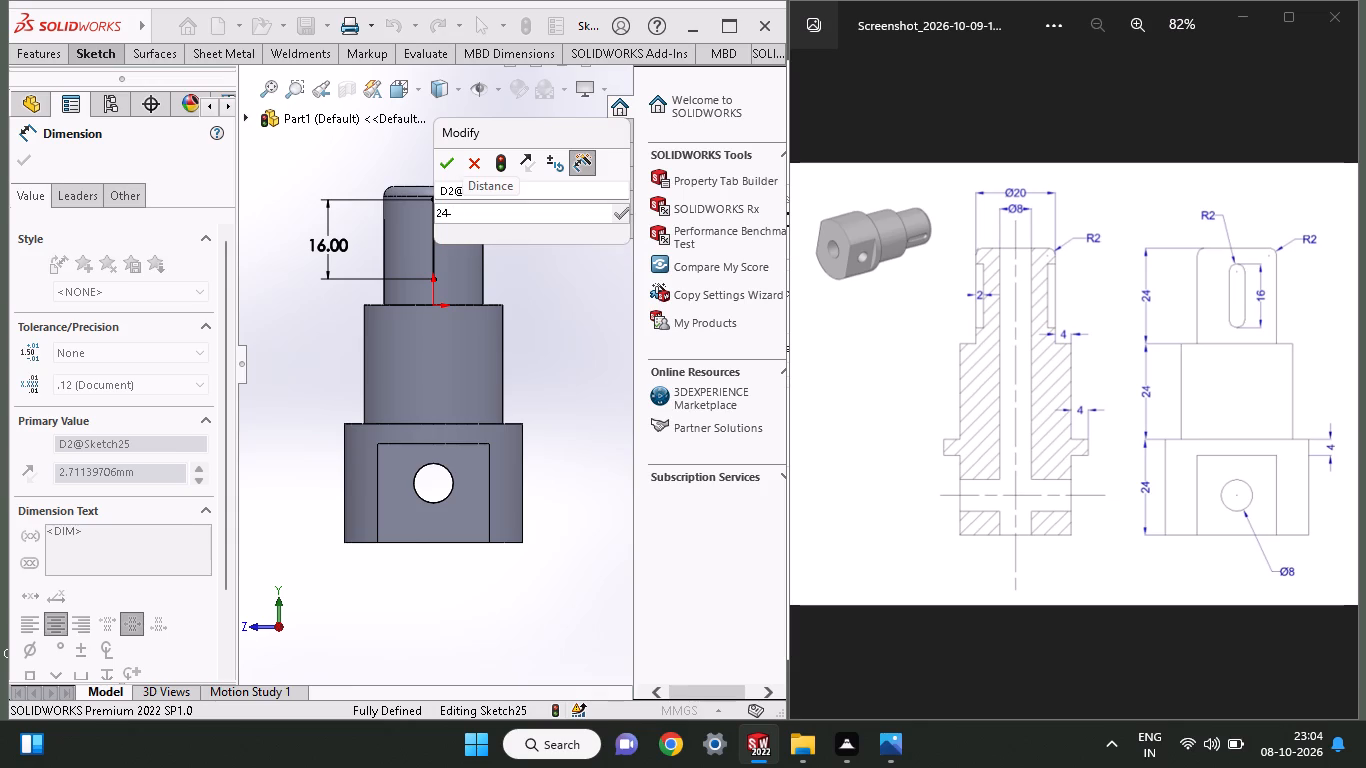
pyautogui.press('BackSpace')
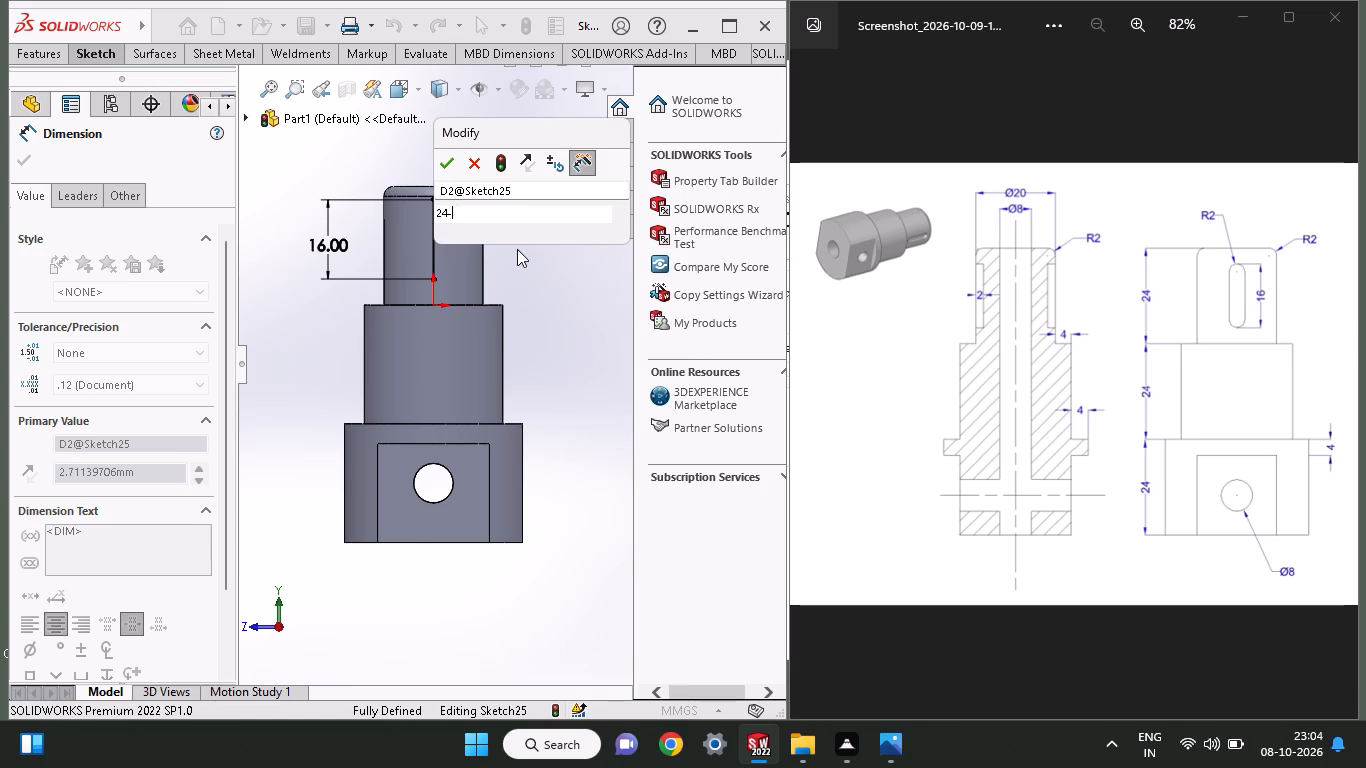
pyautogui.write('16')
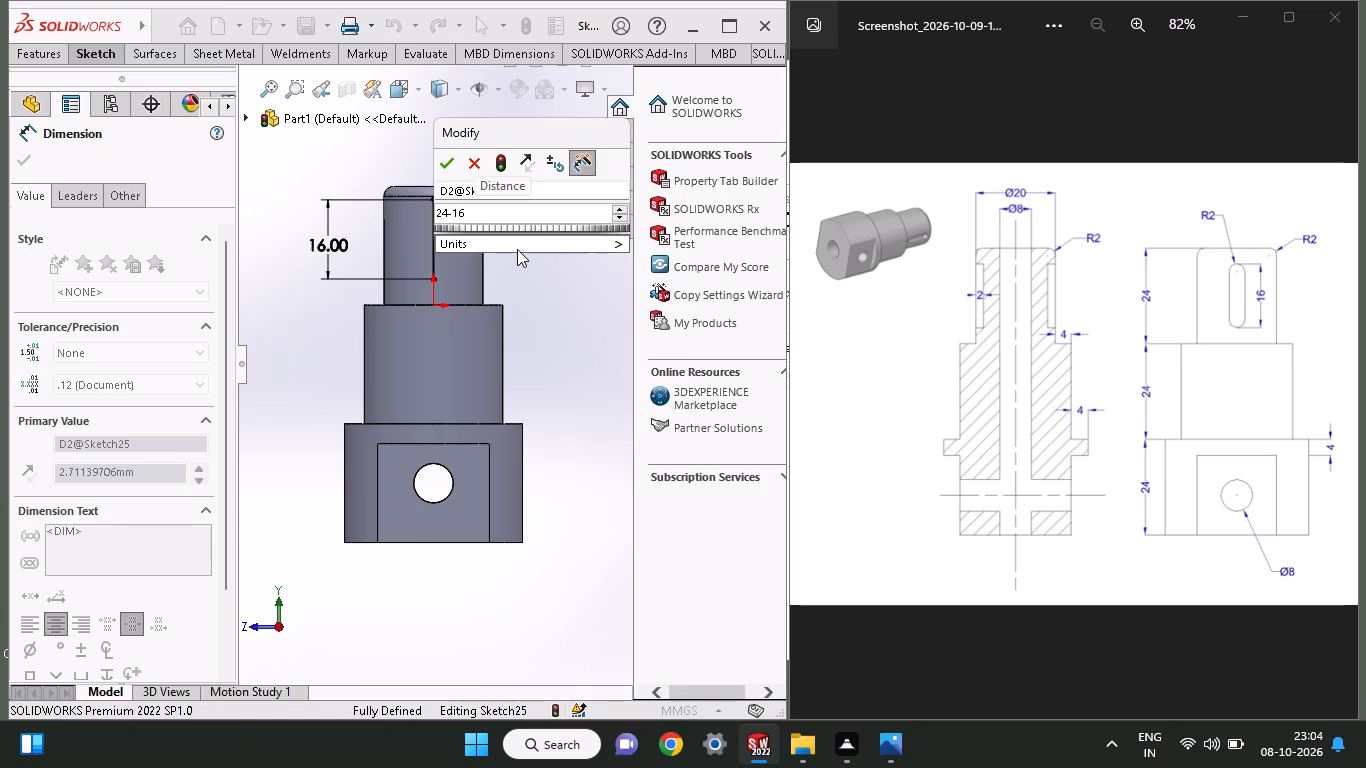
pyautogui.press('Return')
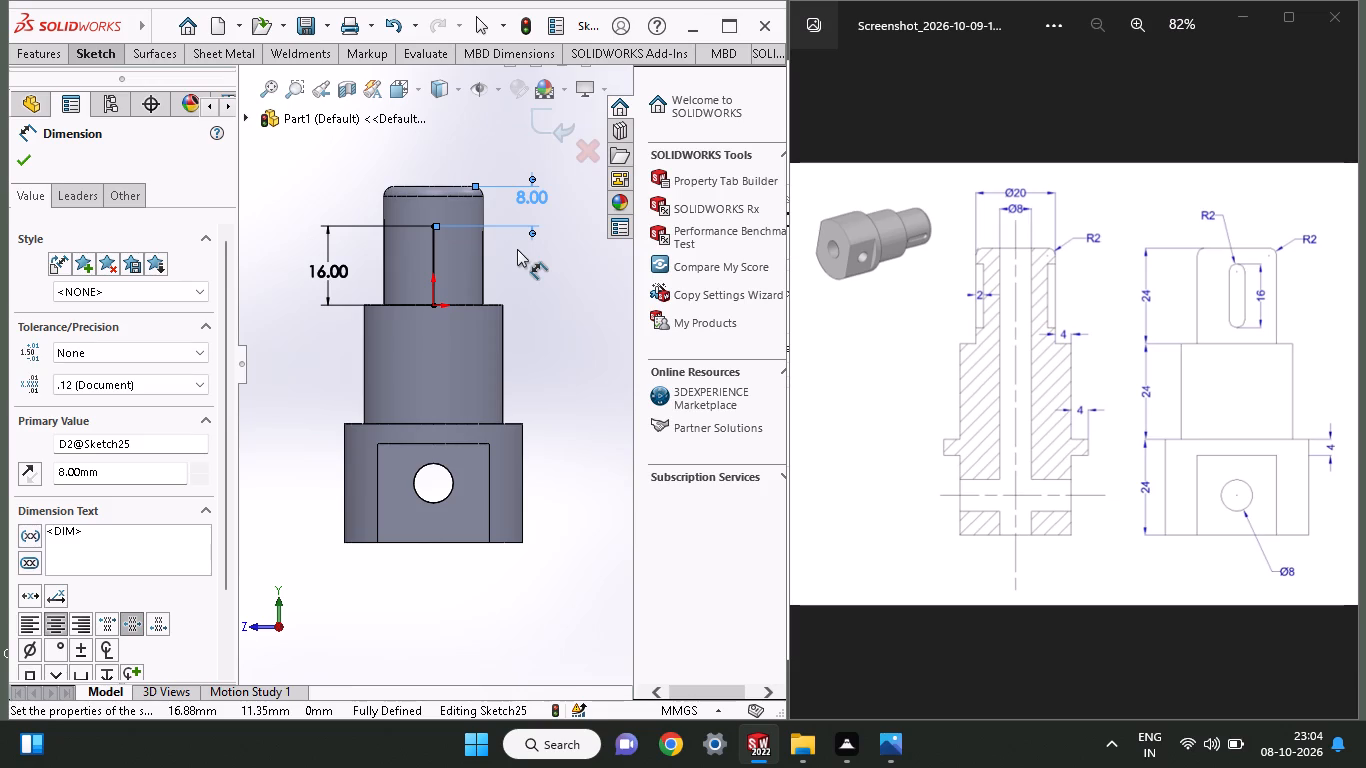
# Set the distance between the line's upper endpoint and the narrow section's end edge to 4 mm.
pyautogui.doubleClick(531, 191)
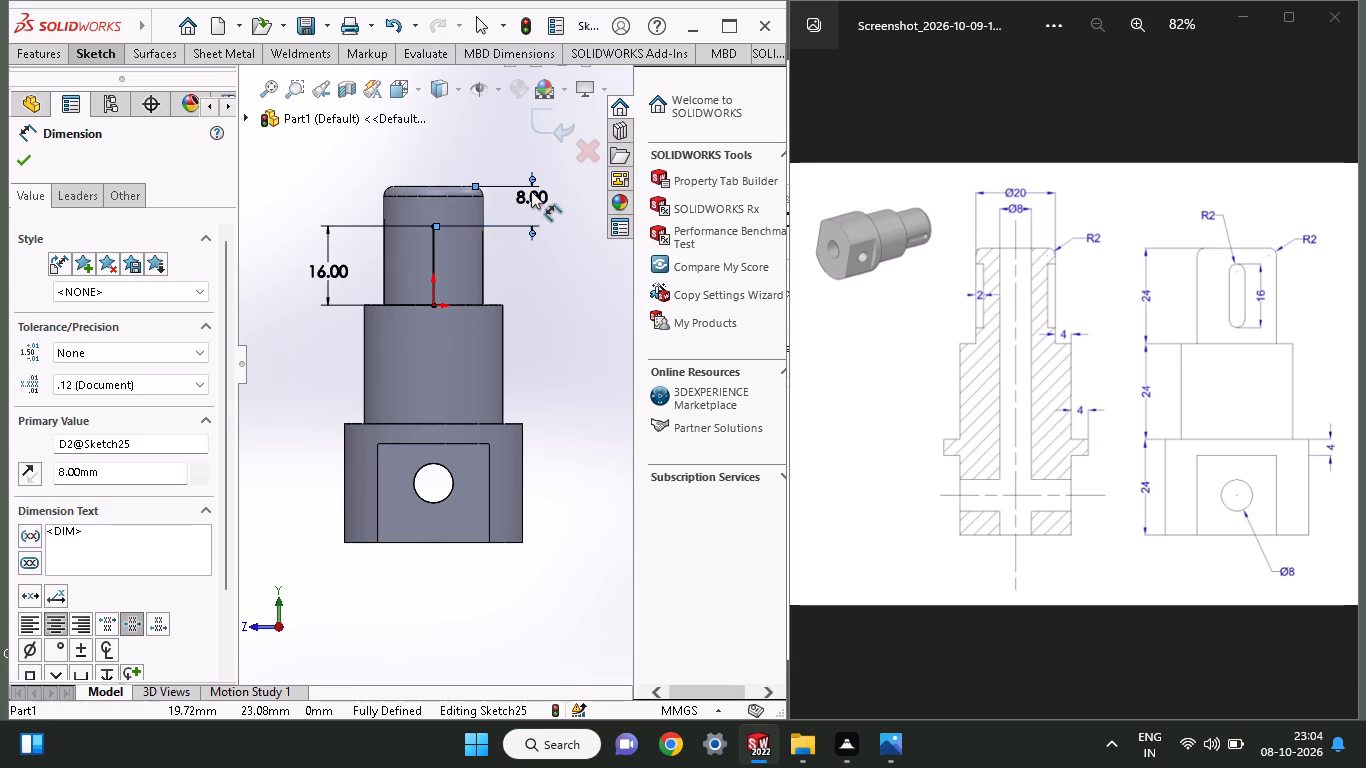
pyautogui.press('4')
pyautogui.press('Return')
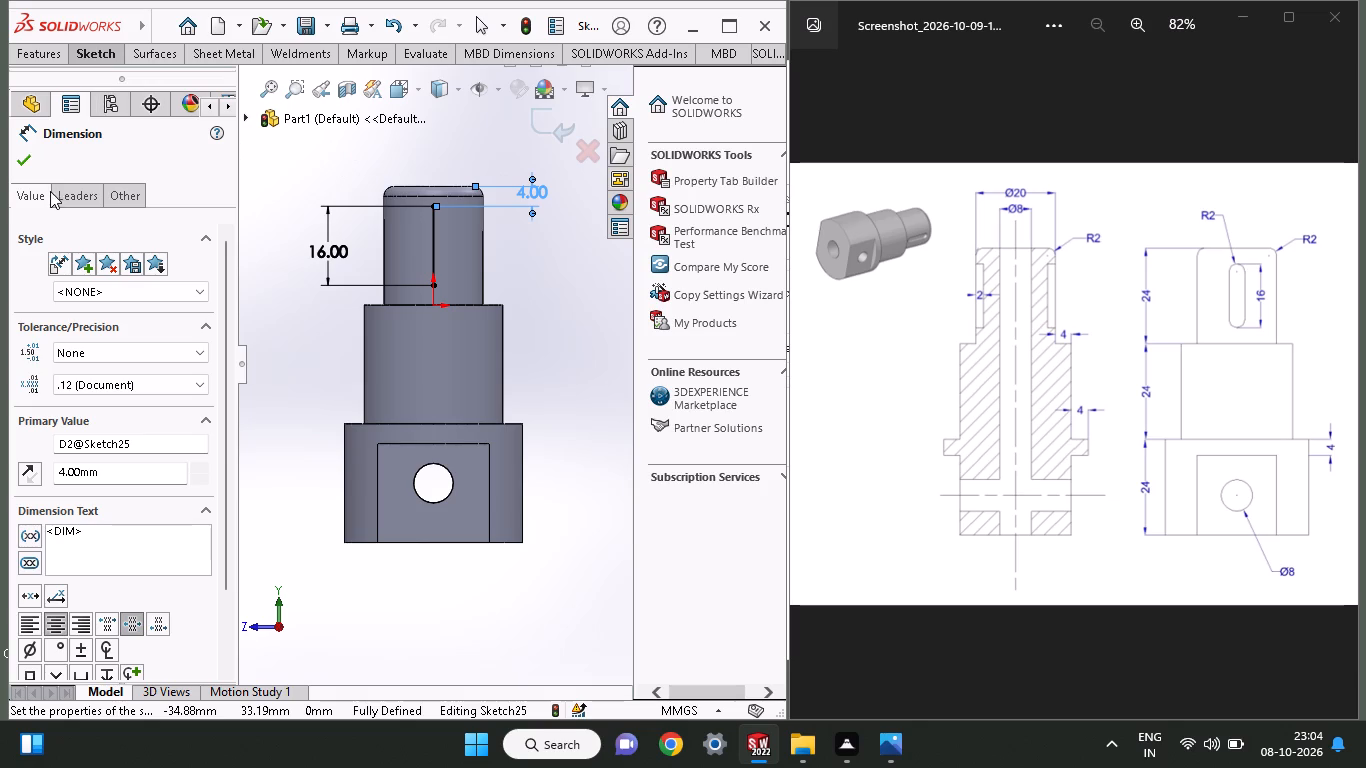
pyautogui.click(34, 158)
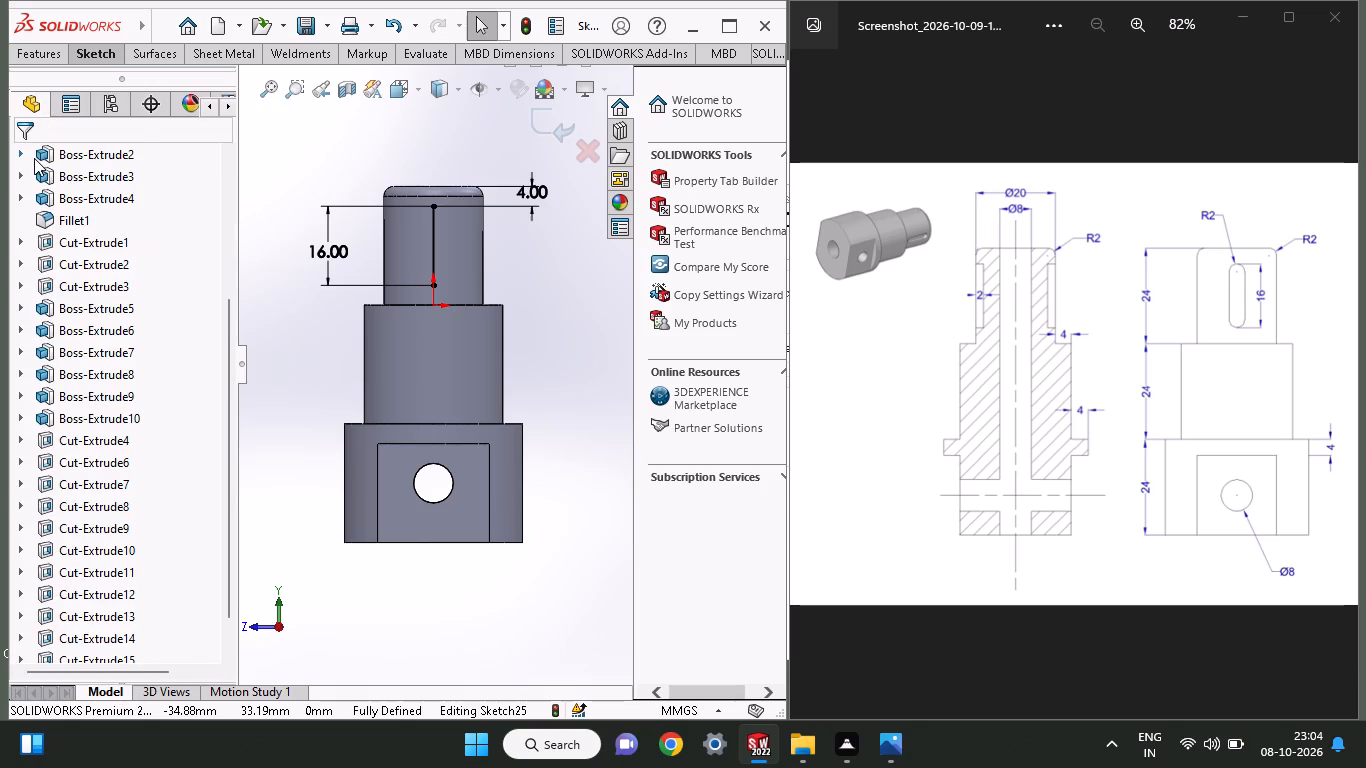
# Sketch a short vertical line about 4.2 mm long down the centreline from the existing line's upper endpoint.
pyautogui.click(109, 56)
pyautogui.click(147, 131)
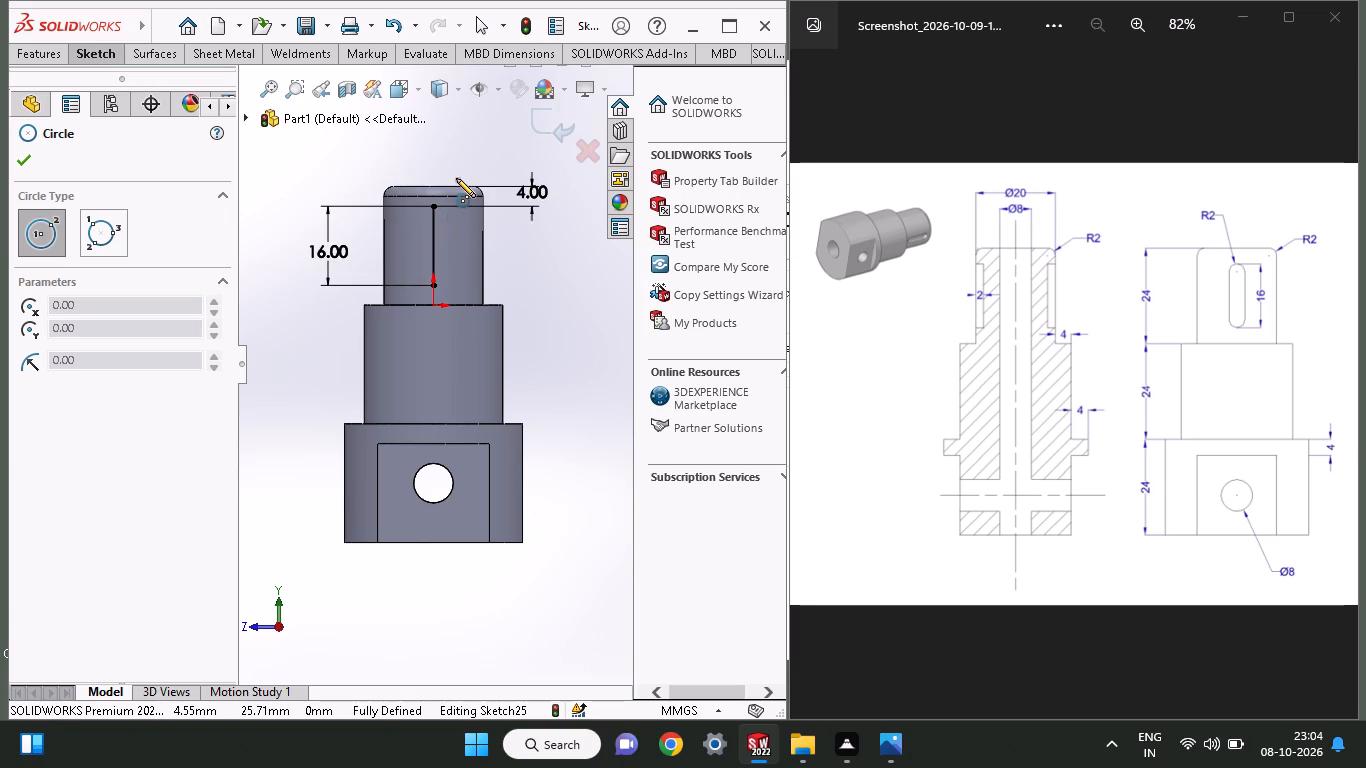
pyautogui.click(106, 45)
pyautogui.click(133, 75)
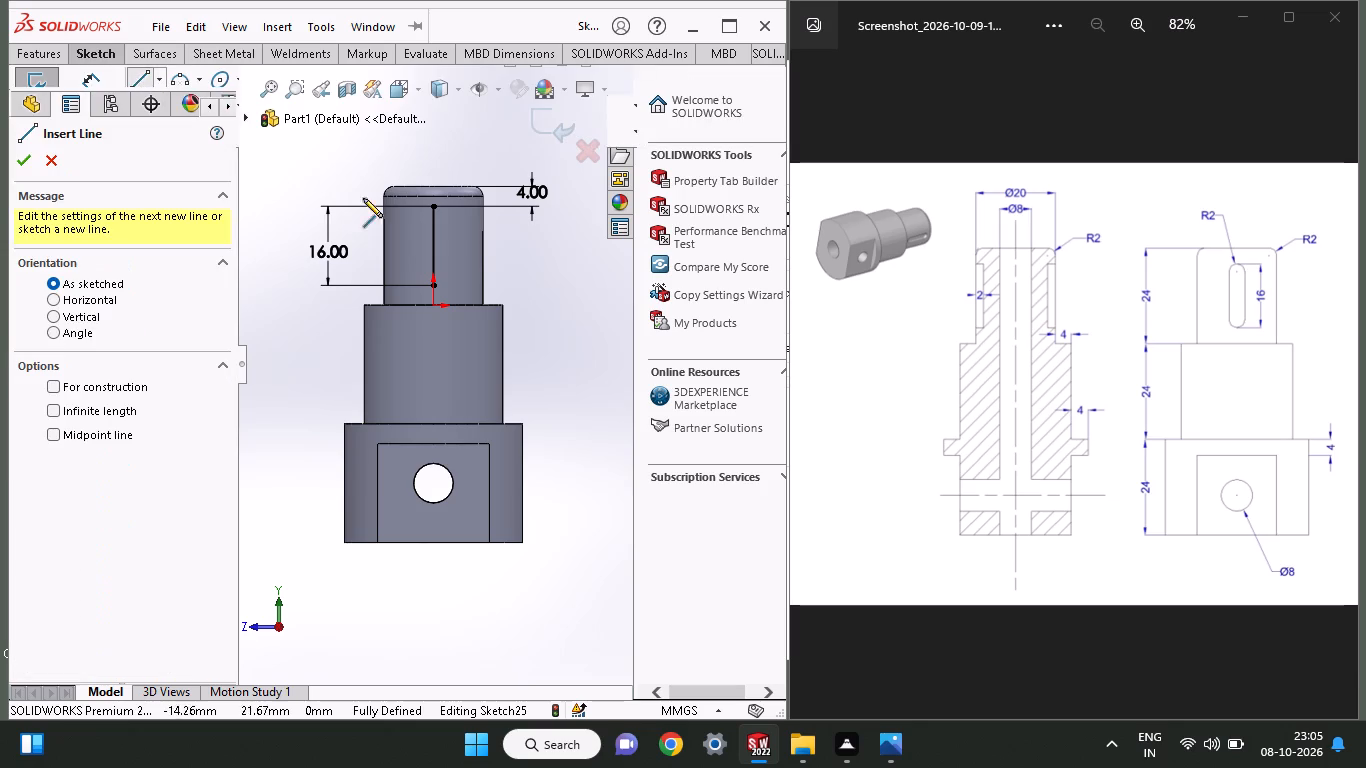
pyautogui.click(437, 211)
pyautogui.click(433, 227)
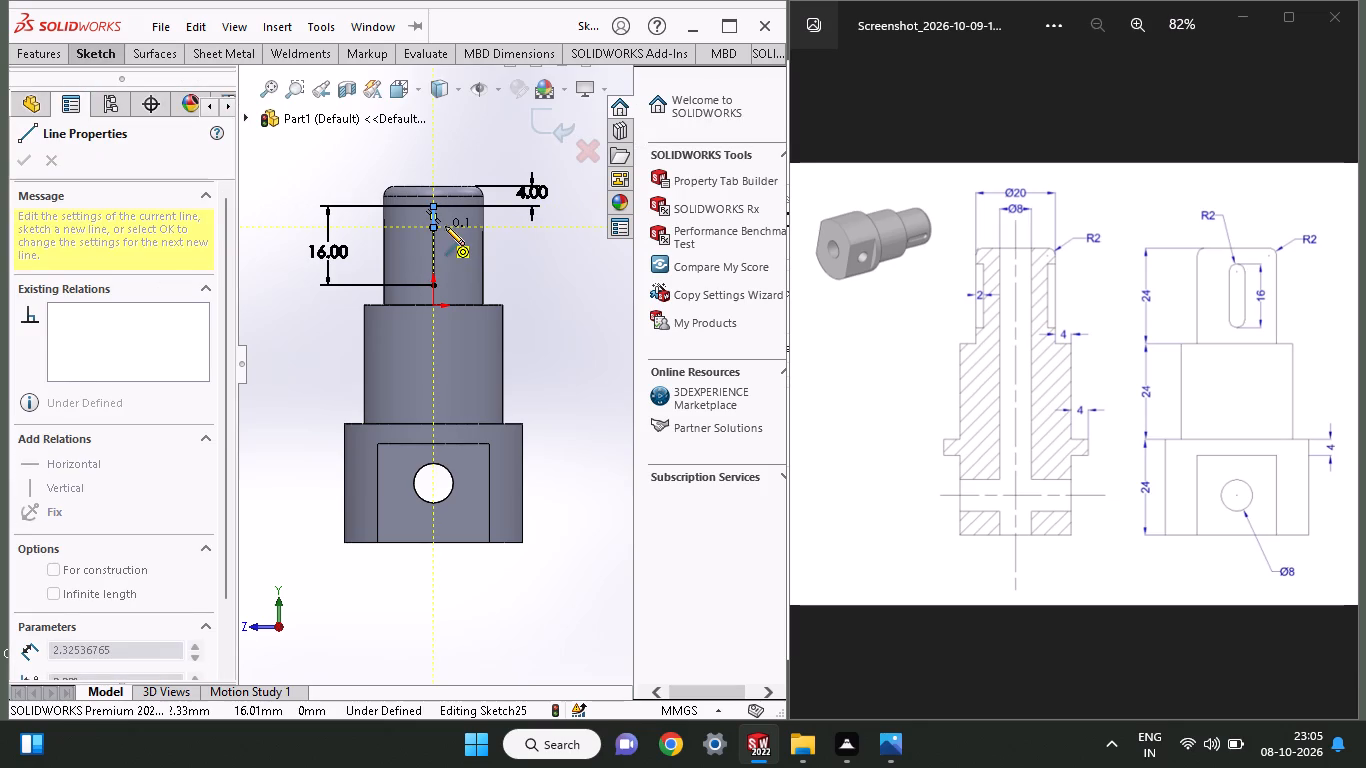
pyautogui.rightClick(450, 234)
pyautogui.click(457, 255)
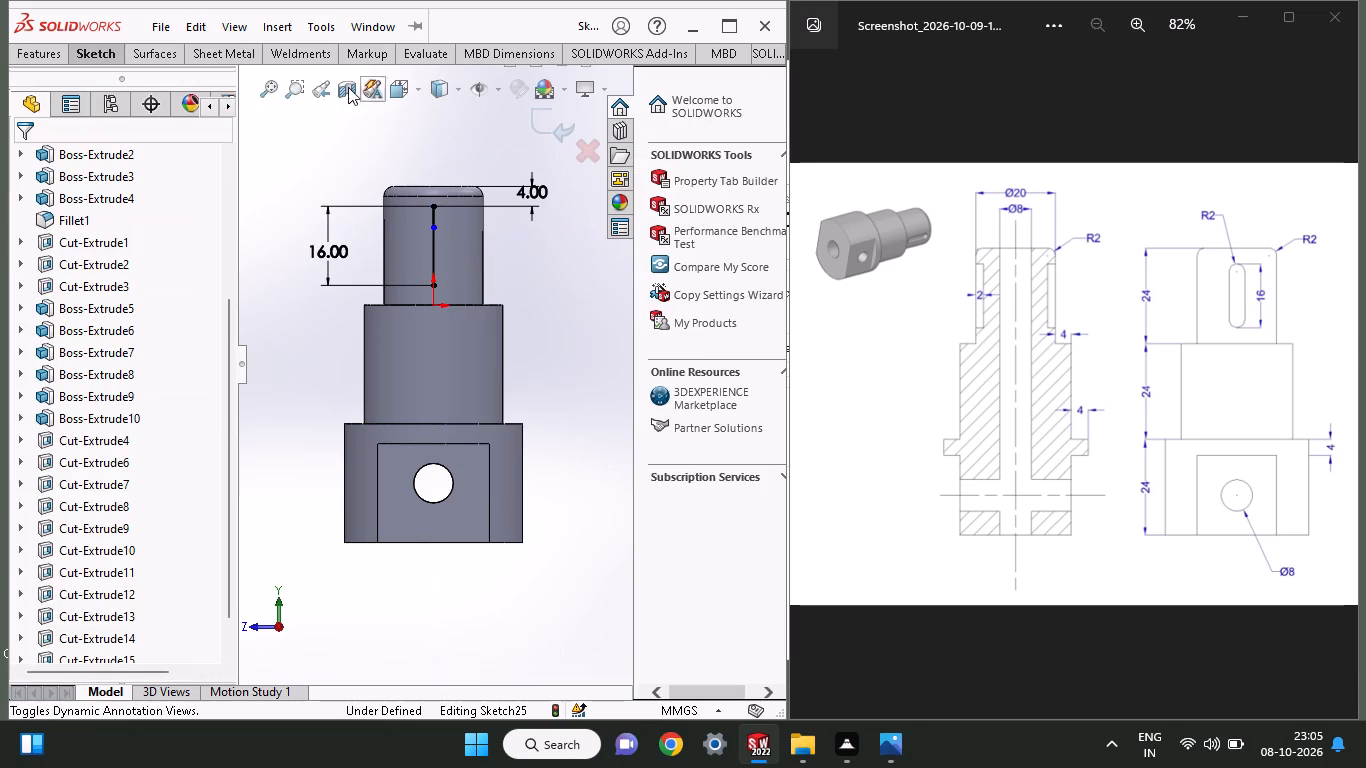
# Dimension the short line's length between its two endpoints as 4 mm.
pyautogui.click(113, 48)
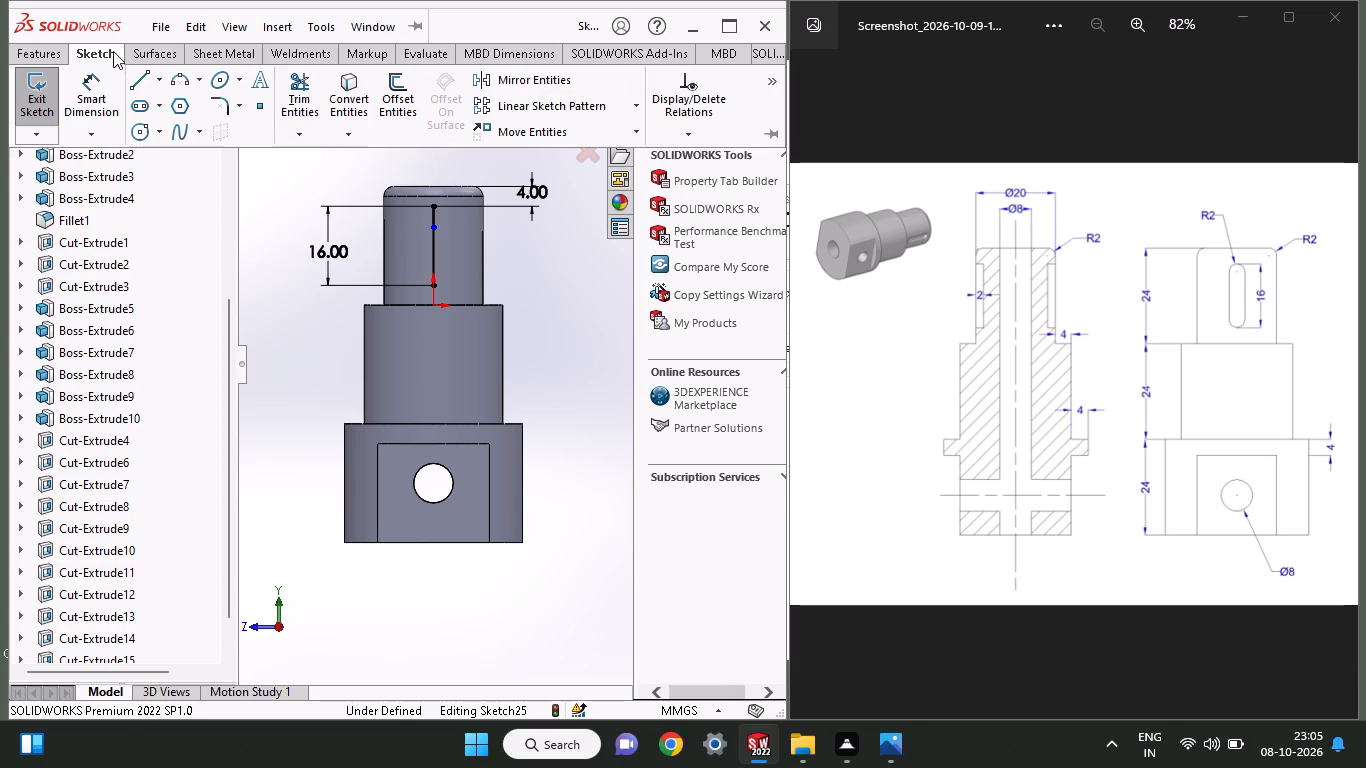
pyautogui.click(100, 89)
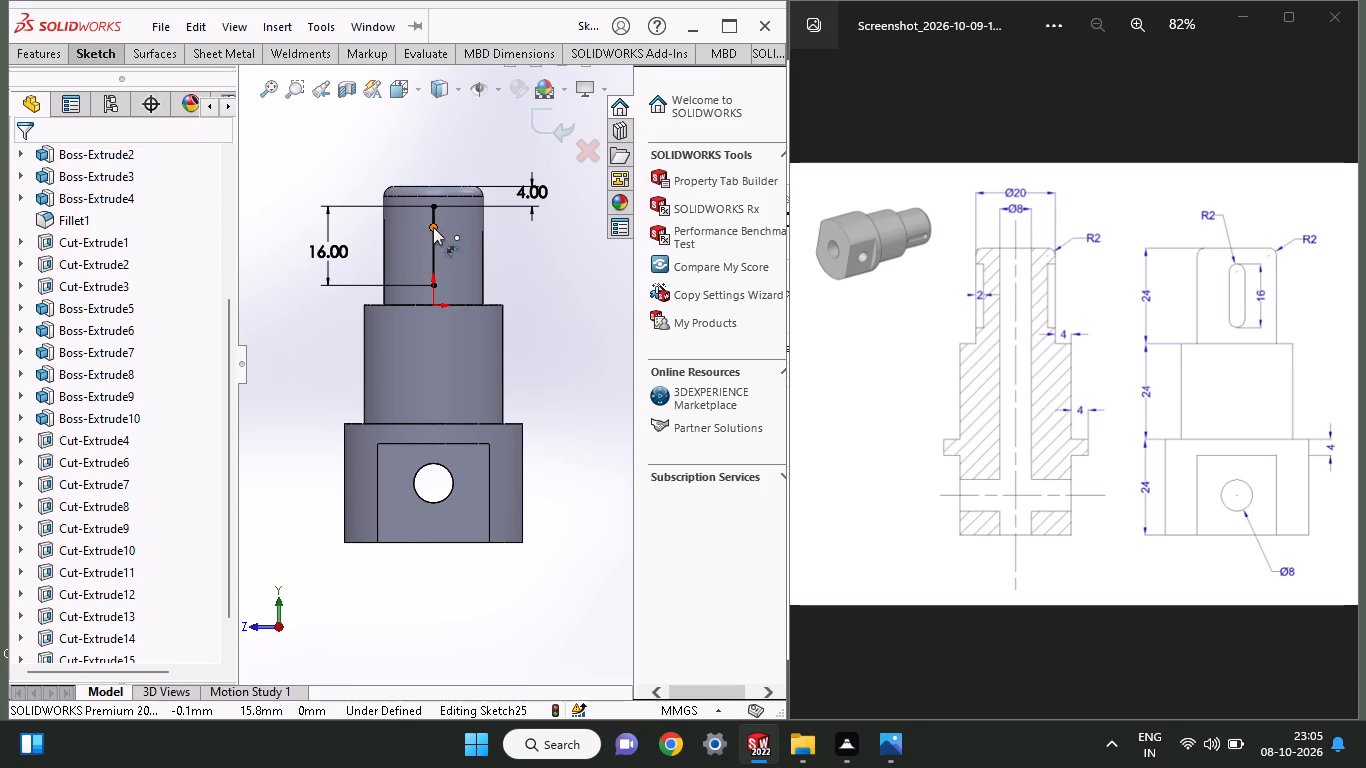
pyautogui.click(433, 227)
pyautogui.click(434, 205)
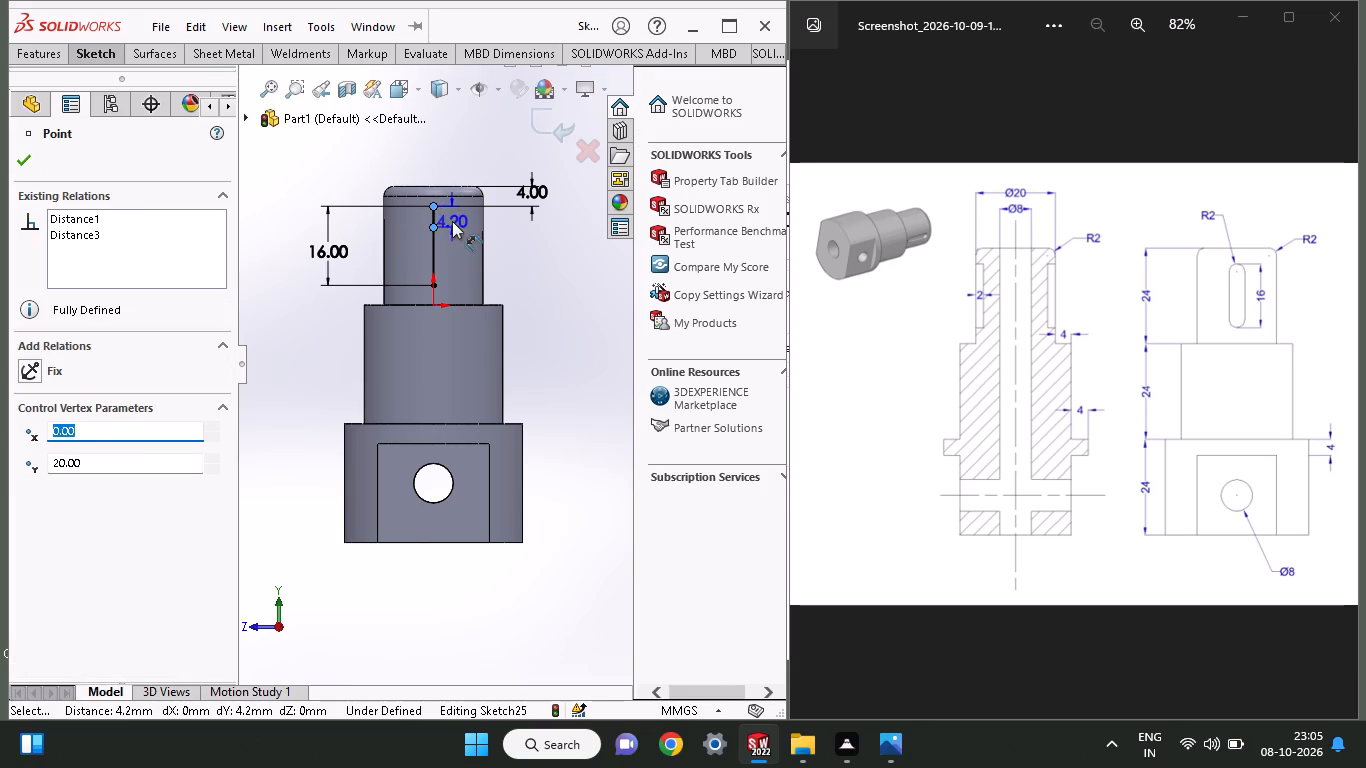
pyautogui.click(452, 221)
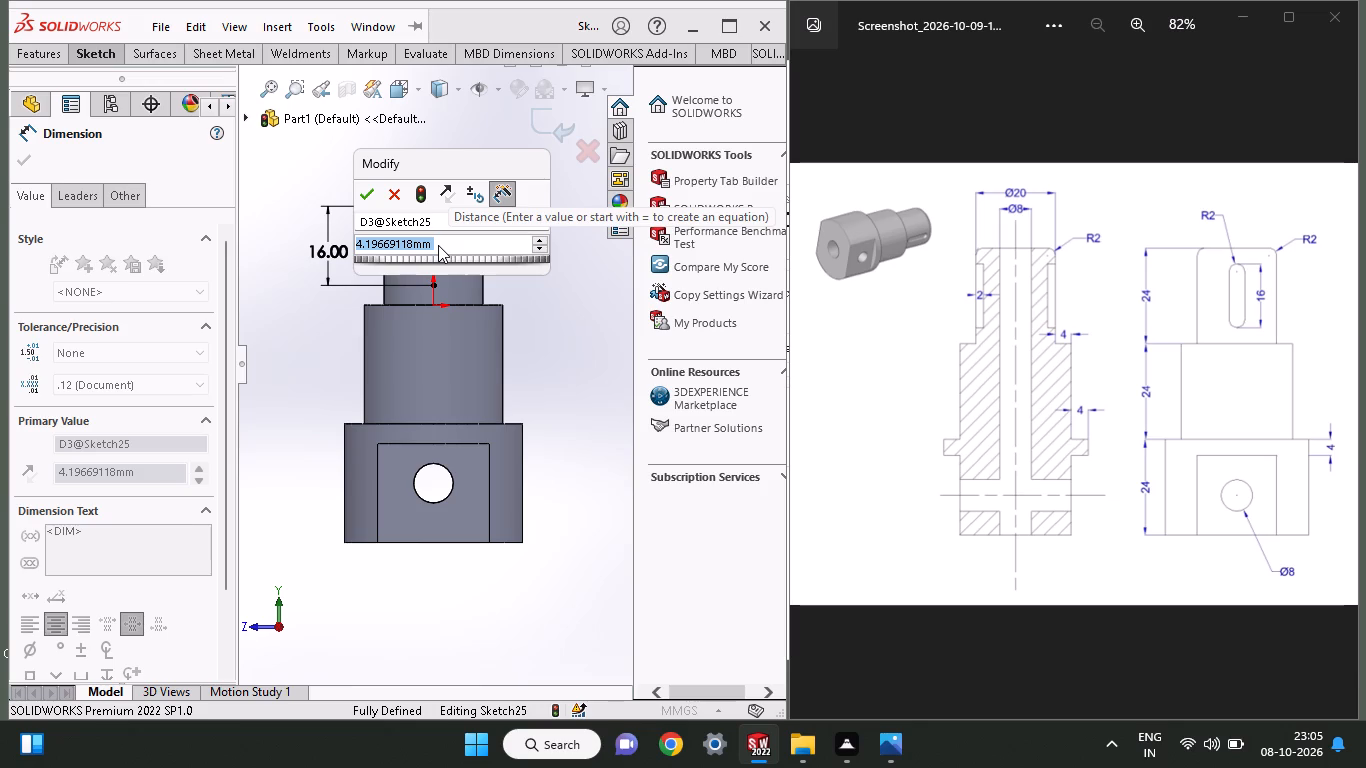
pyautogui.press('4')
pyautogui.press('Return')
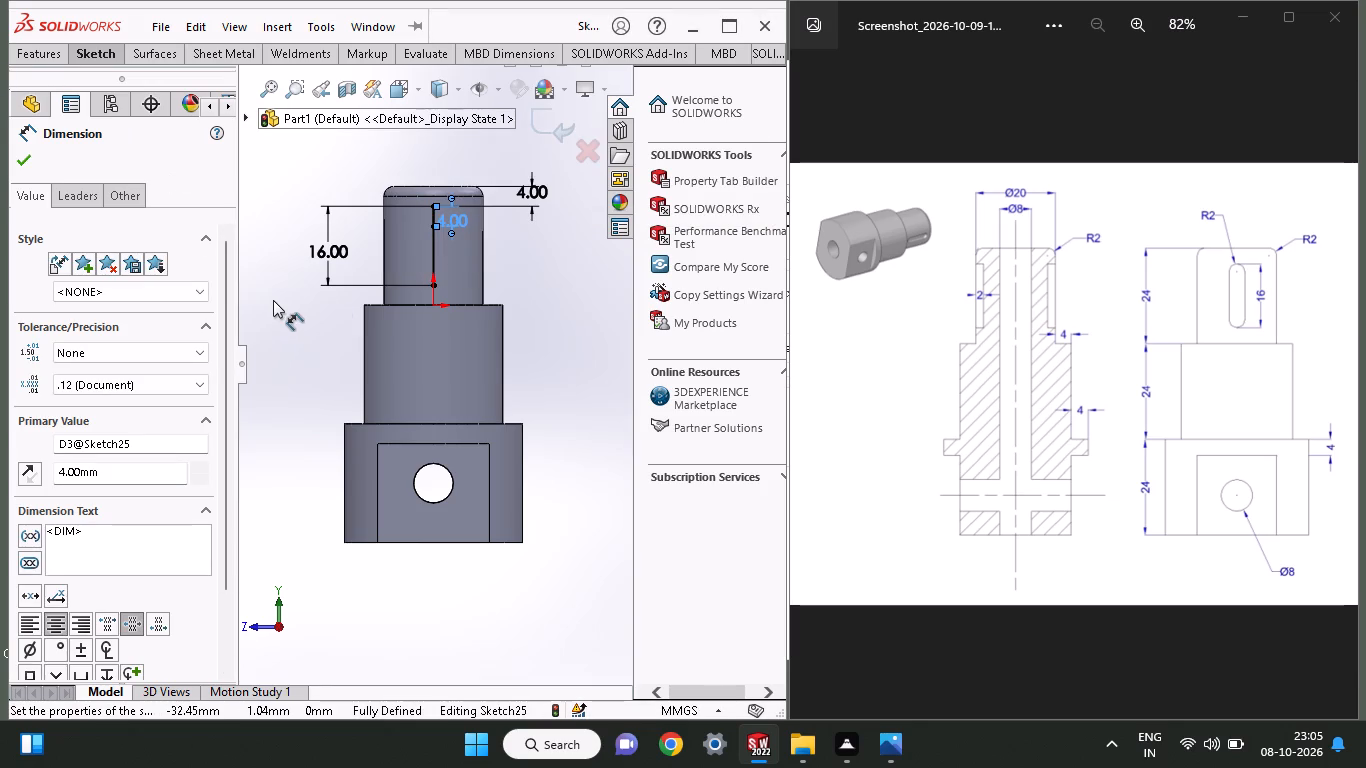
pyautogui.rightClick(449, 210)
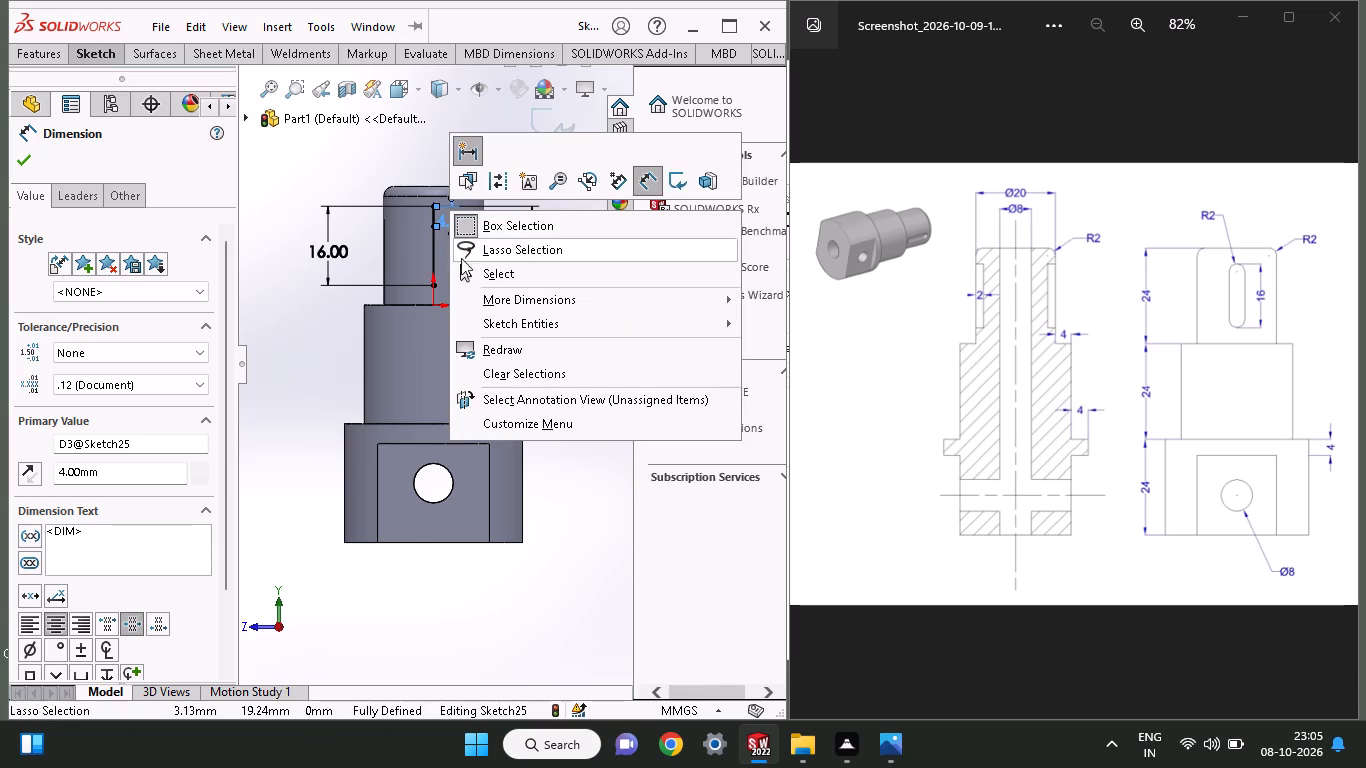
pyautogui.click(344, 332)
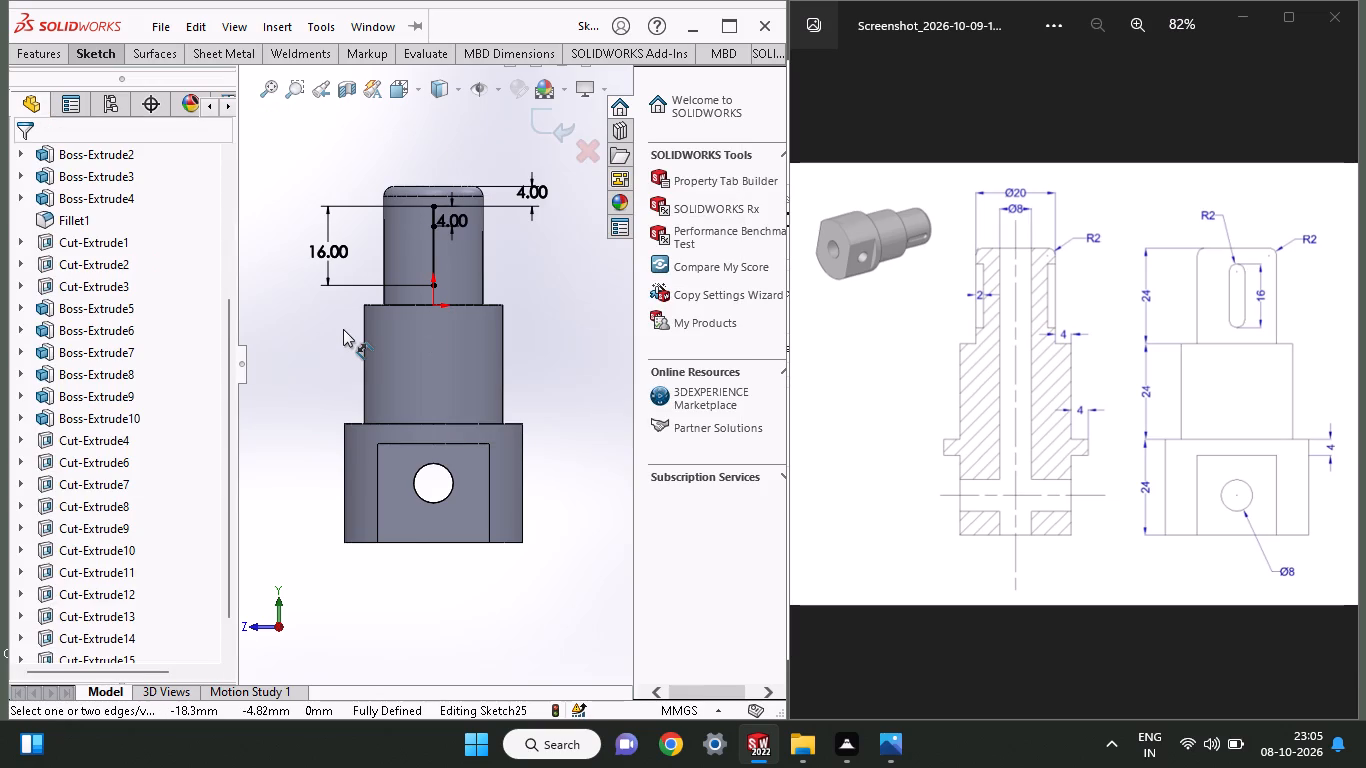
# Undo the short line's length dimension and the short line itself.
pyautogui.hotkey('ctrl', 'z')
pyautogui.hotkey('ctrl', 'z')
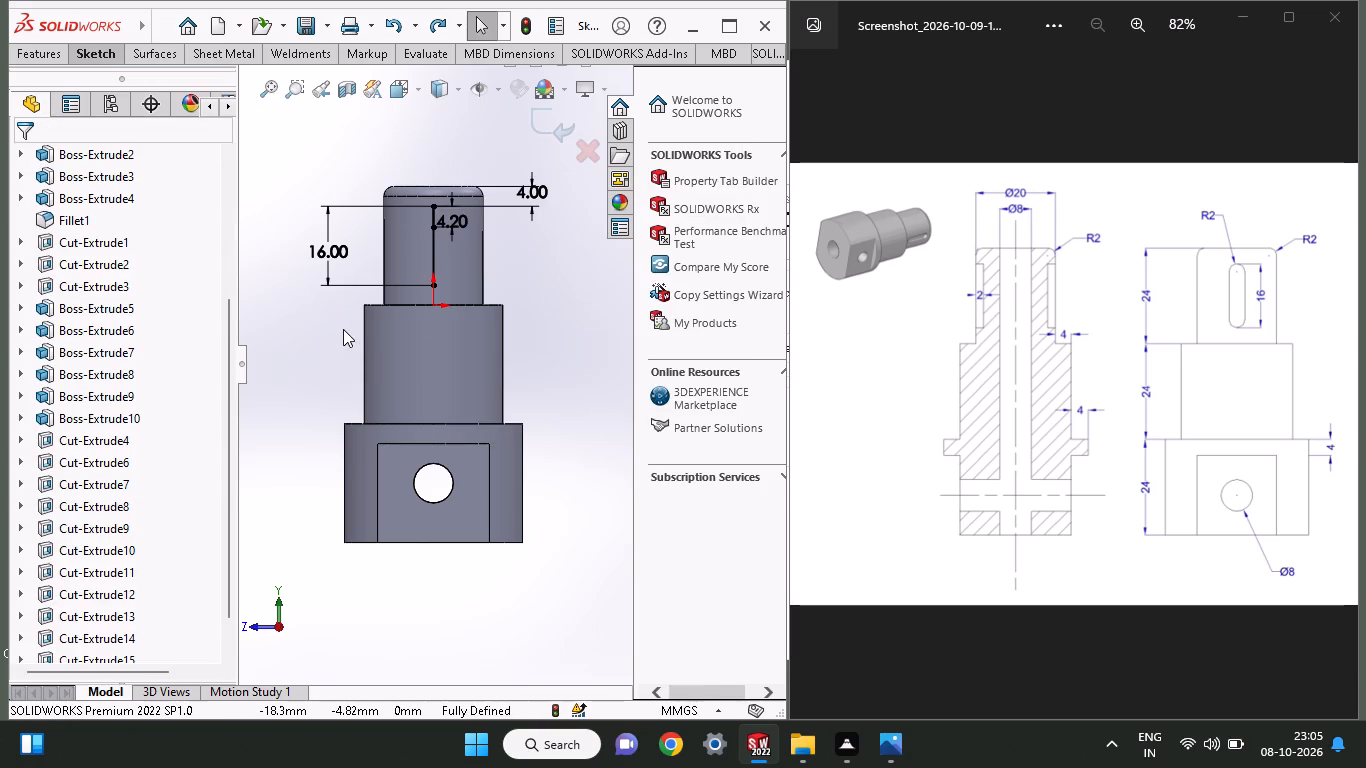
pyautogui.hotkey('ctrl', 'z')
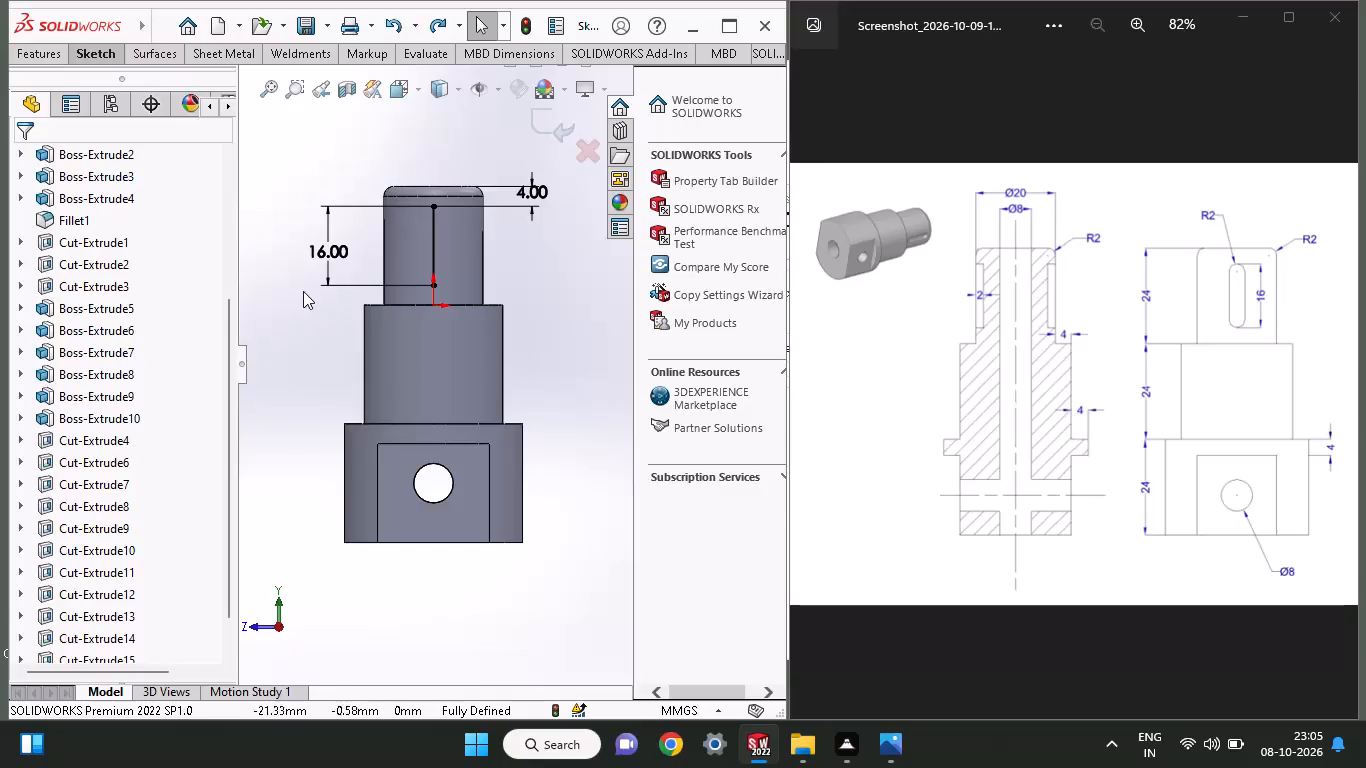
# Set the distance between the line's upper endpoint and the narrow section's end edge to 6 mm.
pyautogui.doubleClick(520, 198)
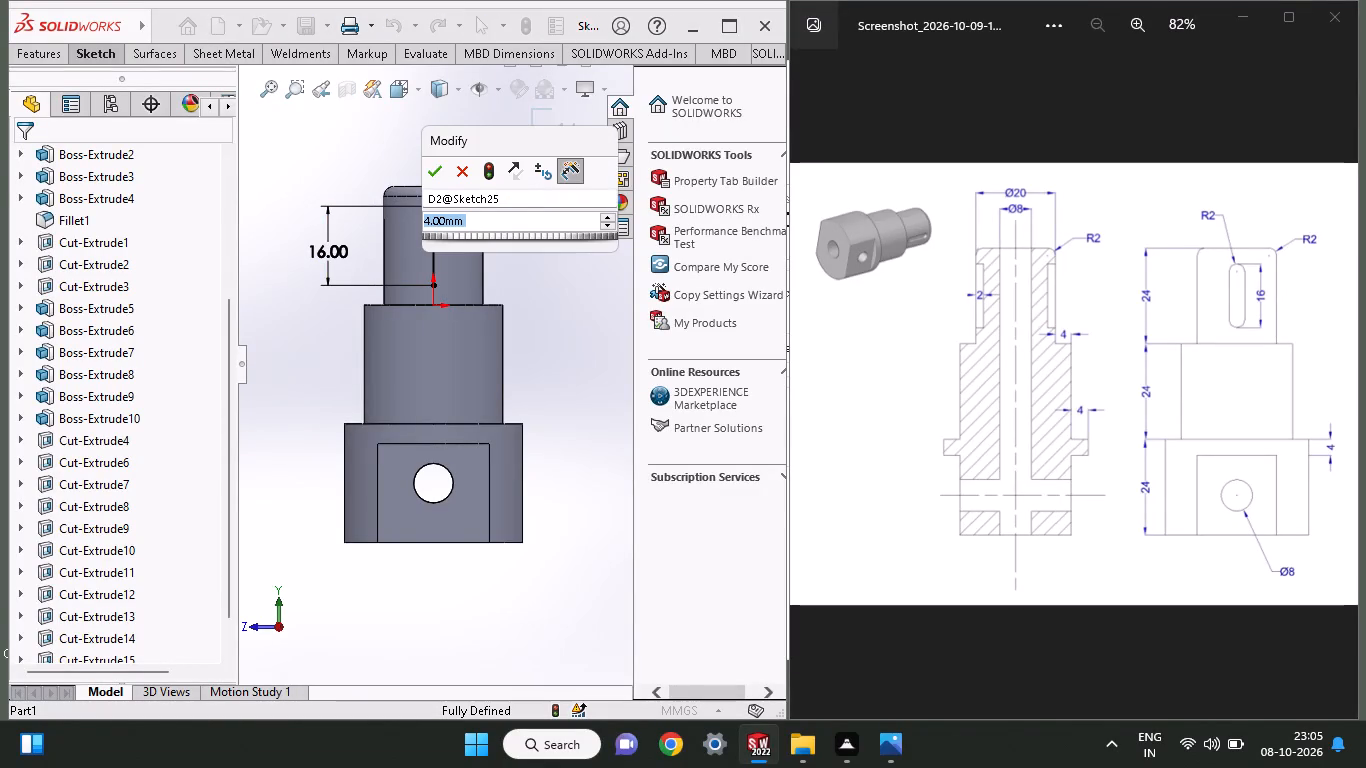
pyautogui.press('6')
pyautogui.press('Return')
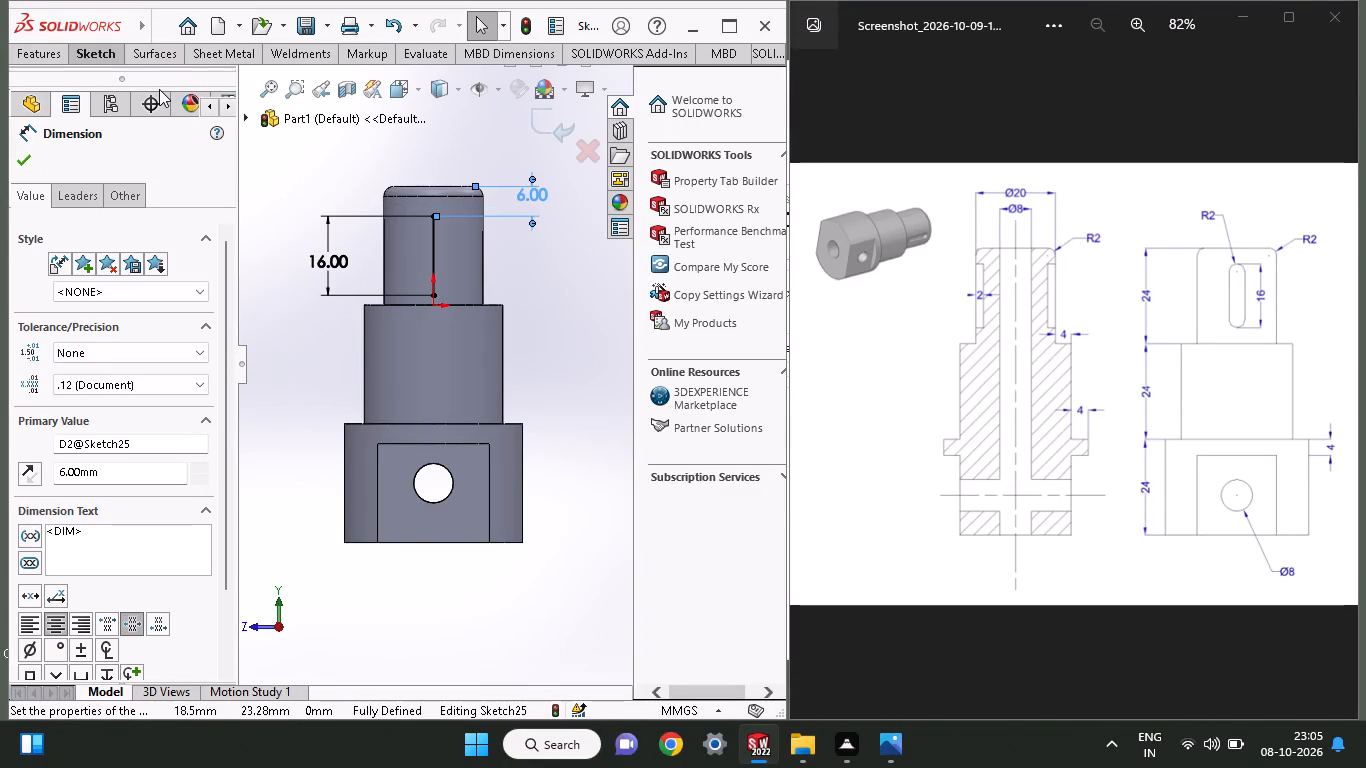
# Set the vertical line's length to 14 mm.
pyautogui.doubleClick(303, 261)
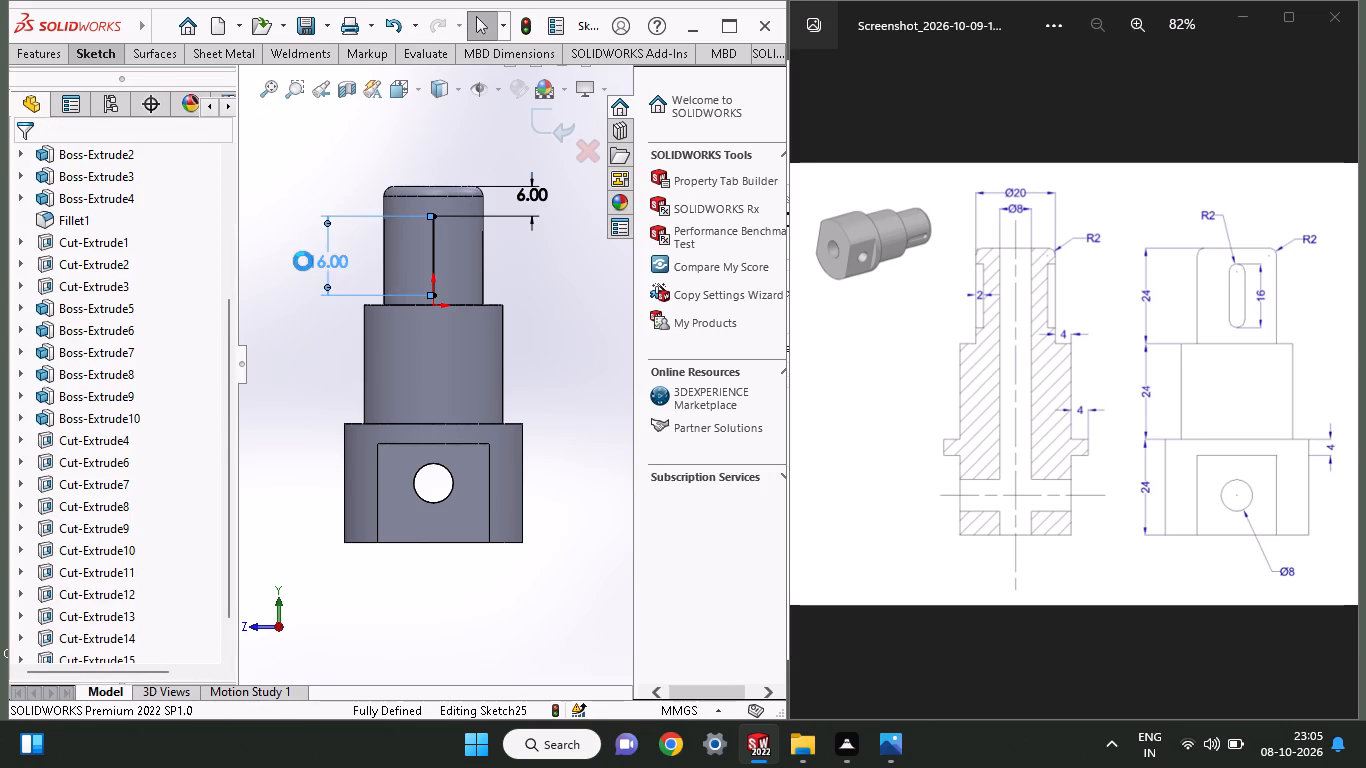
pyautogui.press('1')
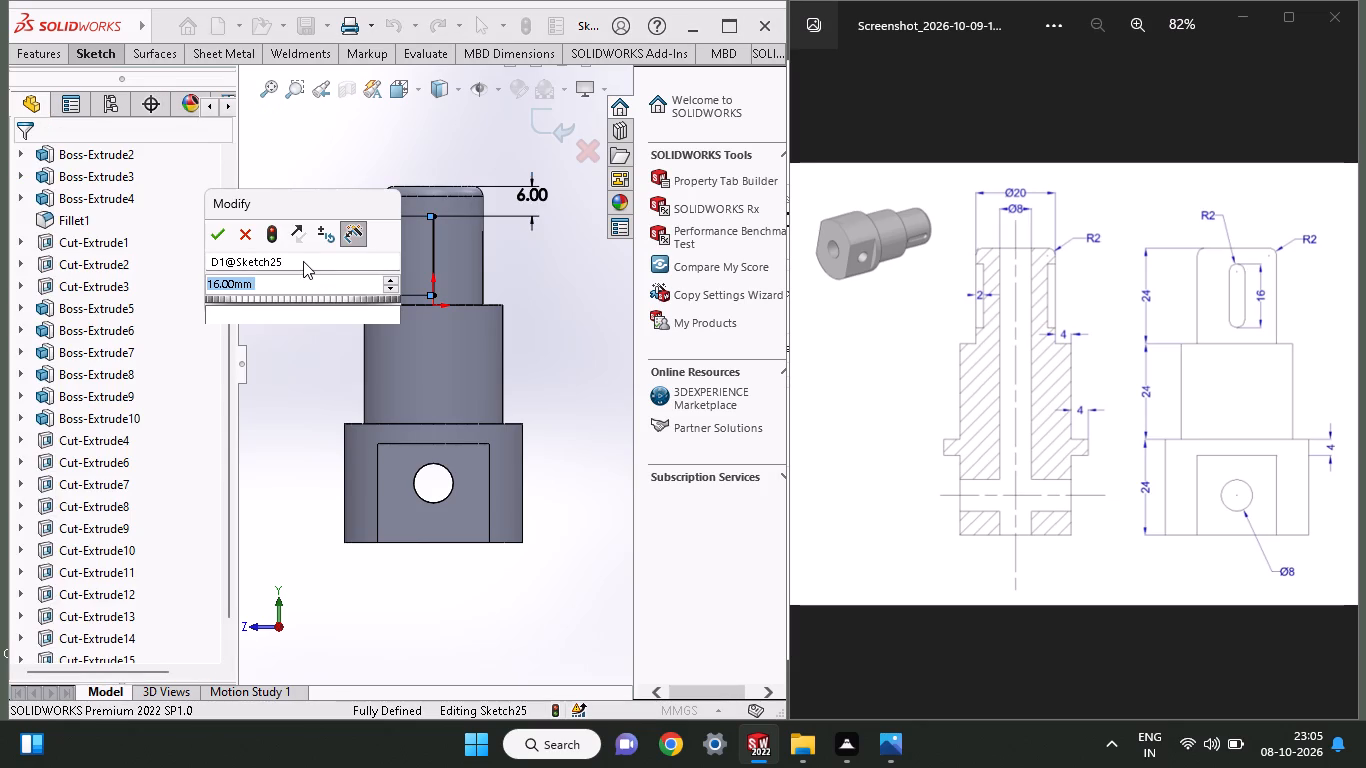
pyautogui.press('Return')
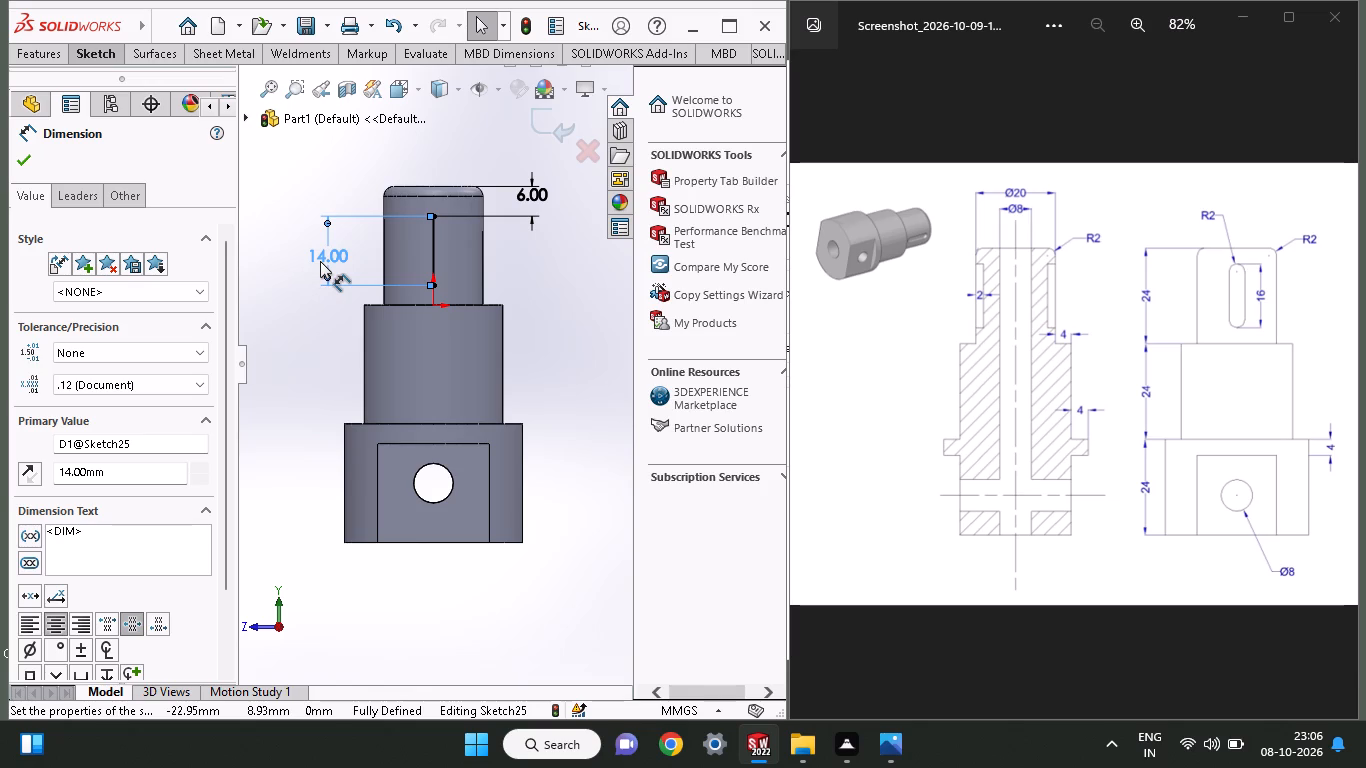
# Set the vertical line's length to 12 mm.
pyautogui.doubleClick(320, 261)
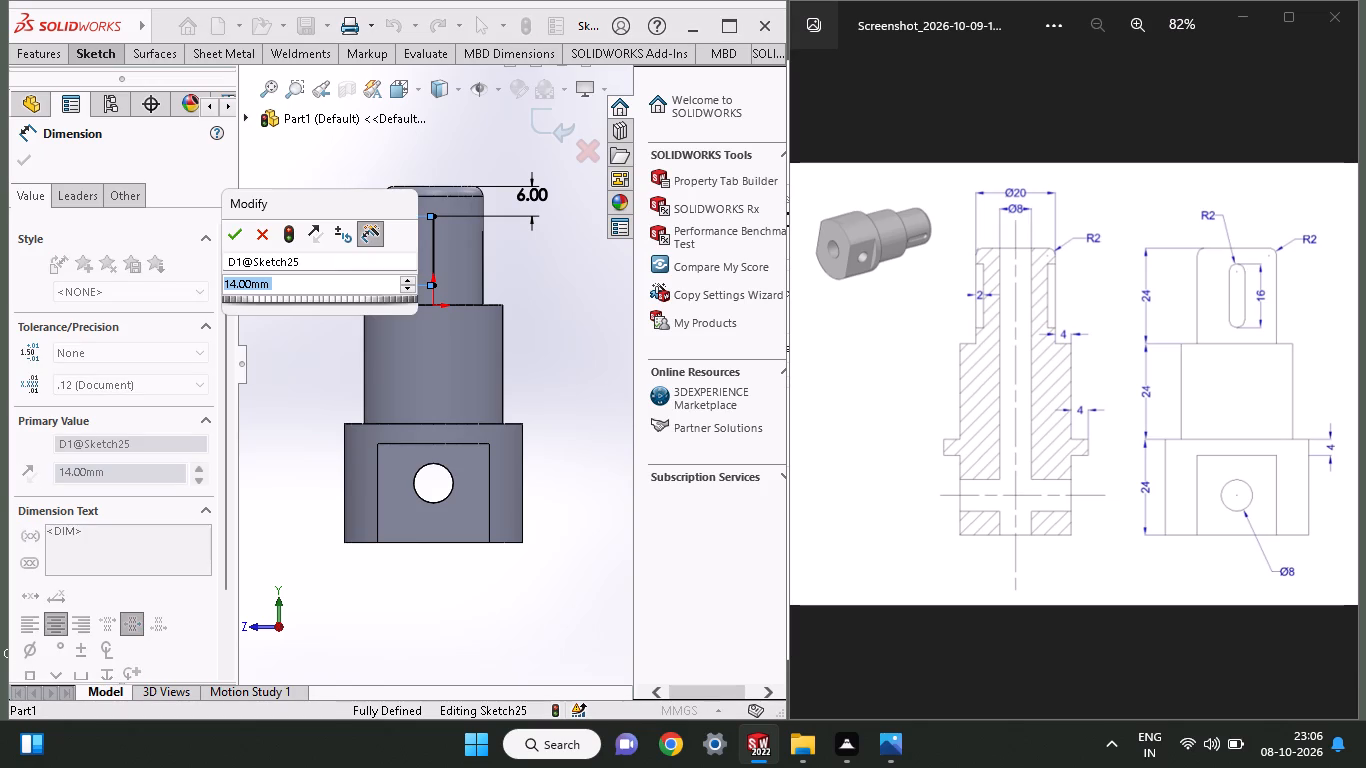
pyautogui.write('12')
pyautogui.press('Return')
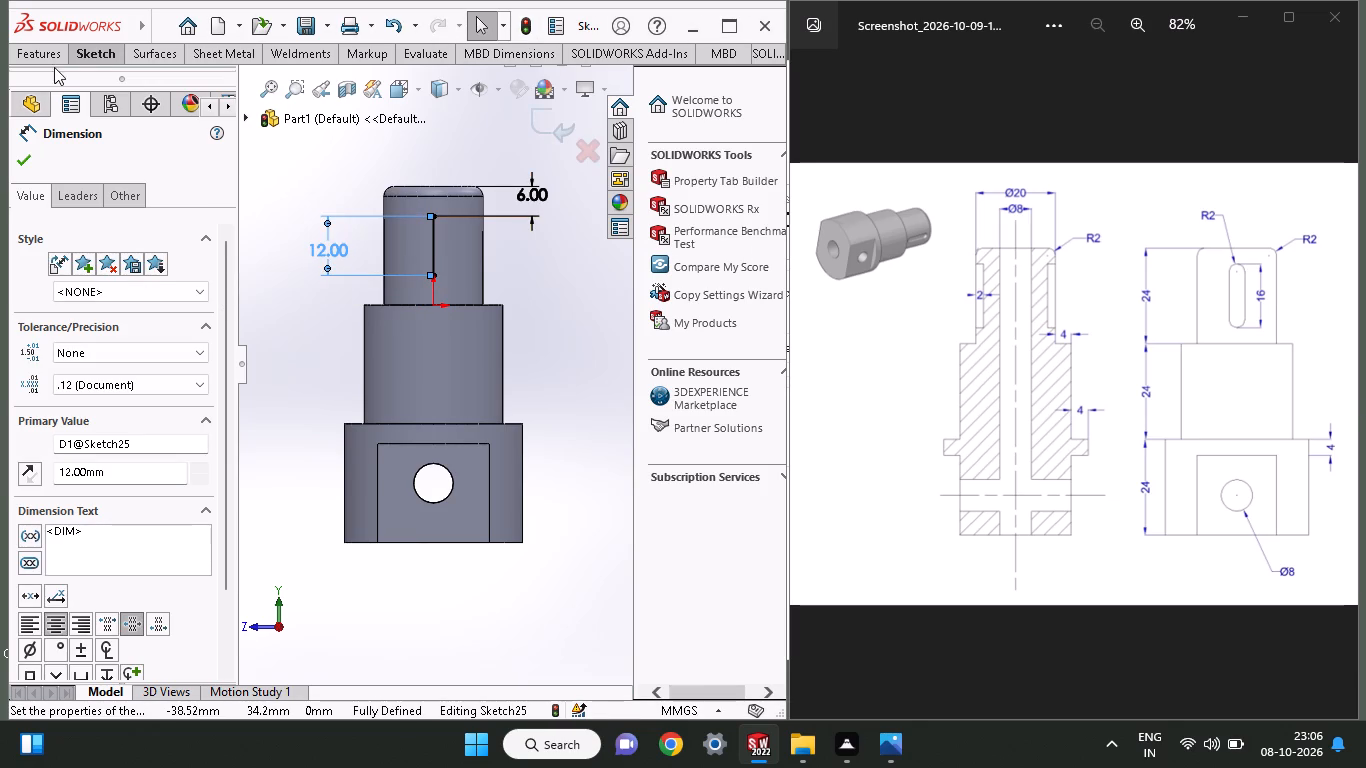
# Sketch circles centred on the vertical line's endpoints, about 3.1 mm radius at the upper one and about 4.1 mm at the lower one.
pyautogui.click(91, 58)
pyautogui.click(144, 131)
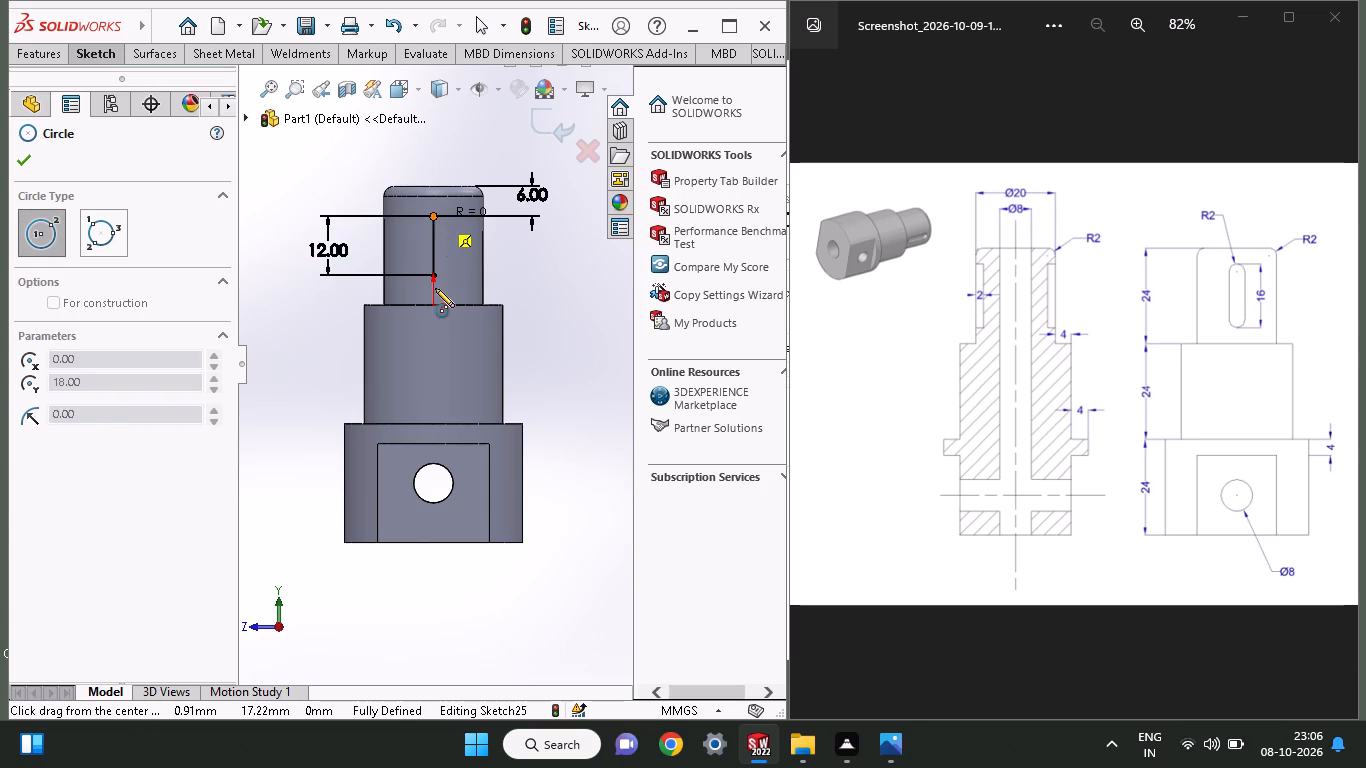
pyautogui.click(443, 228)
pyautogui.click(106, 50)
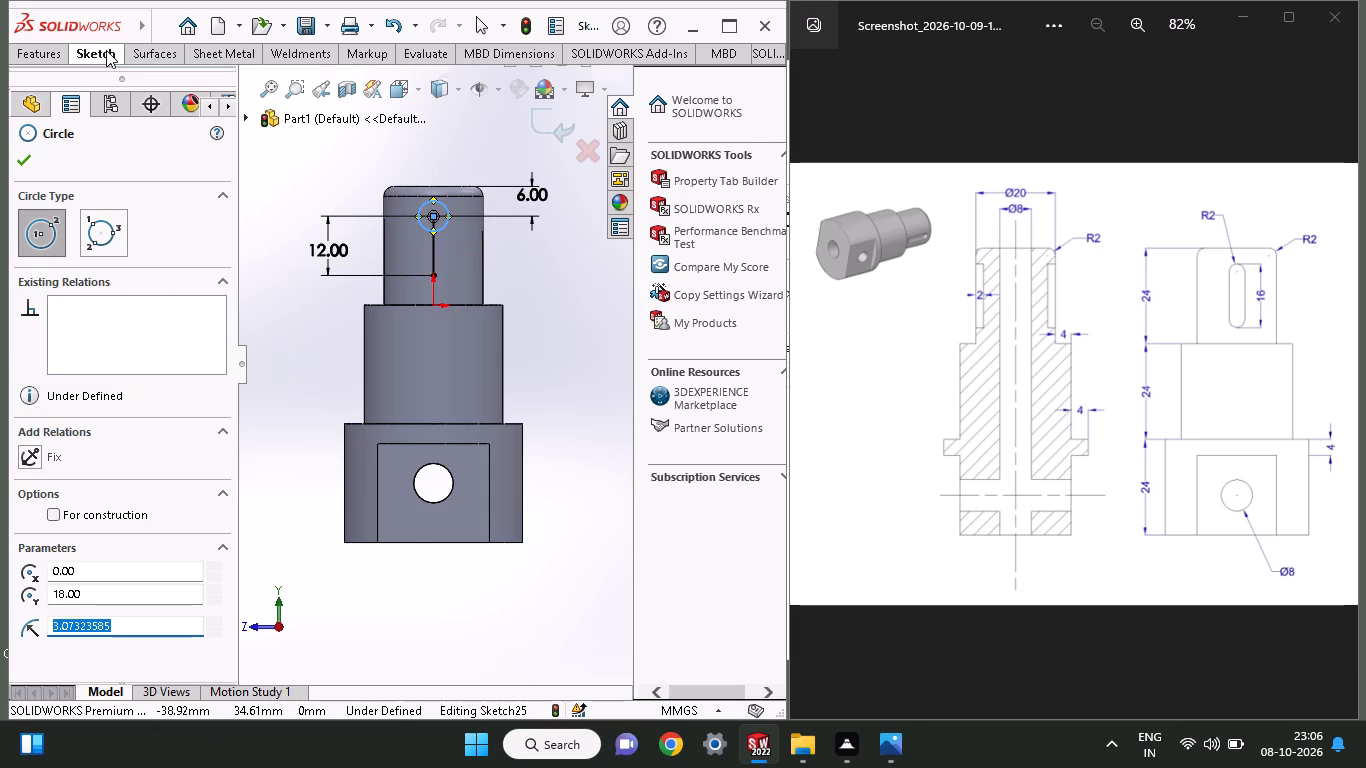
pyautogui.click(144, 130)
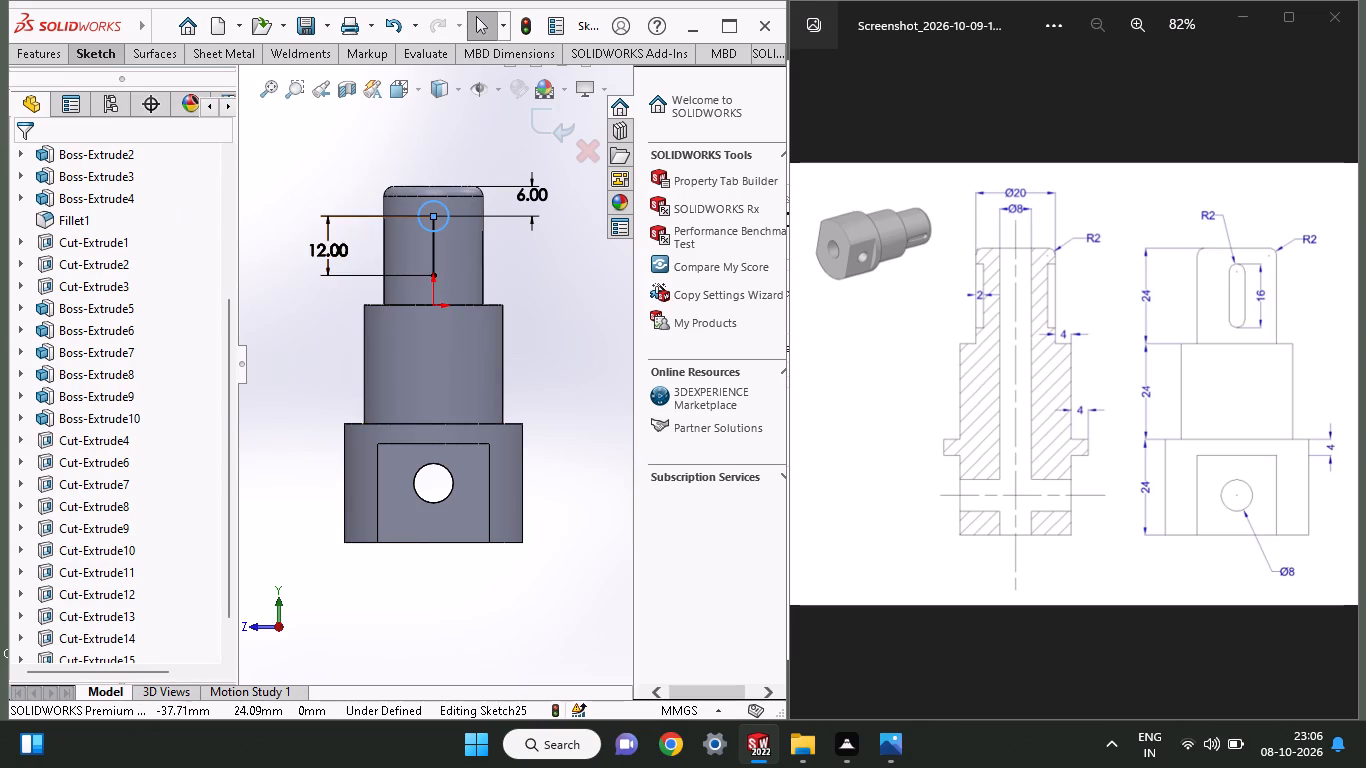
pyautogui.click(105, 46)
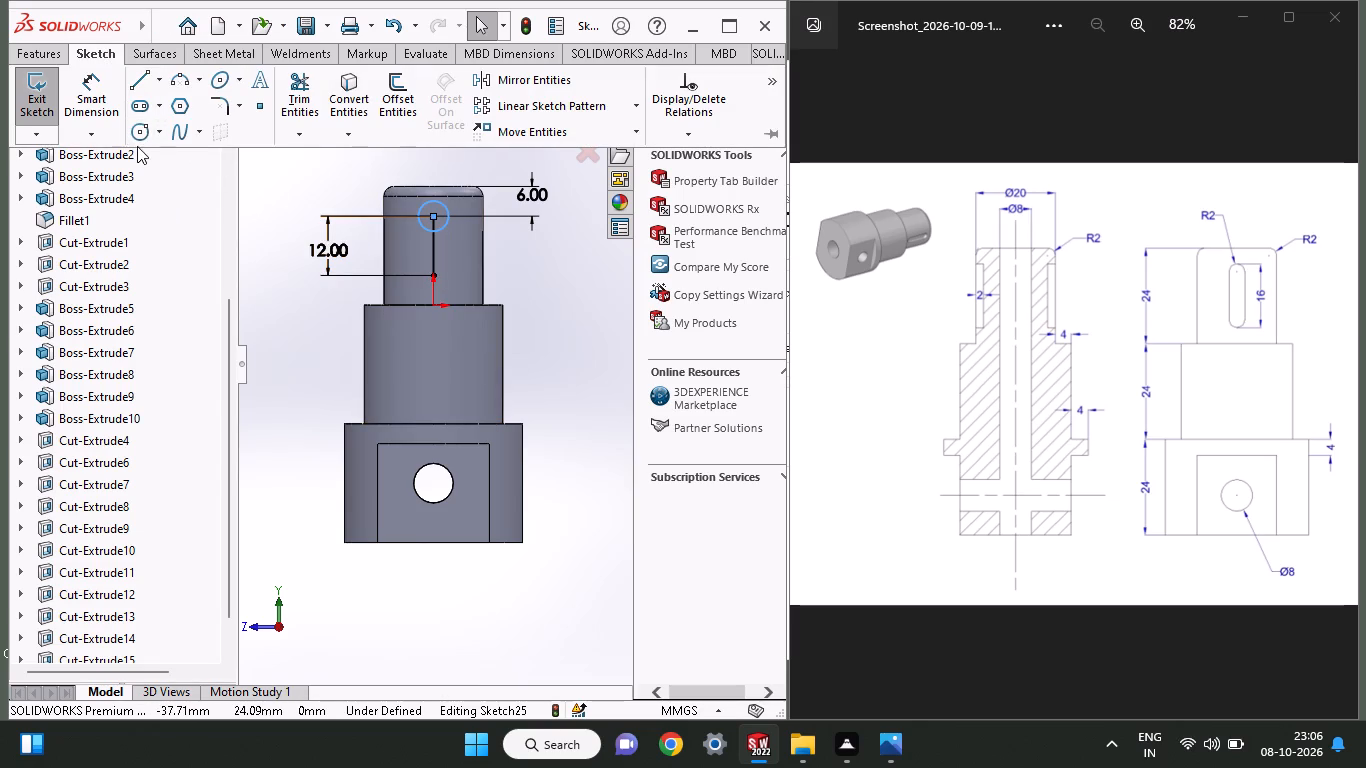
pyautogui.click(144, 128)
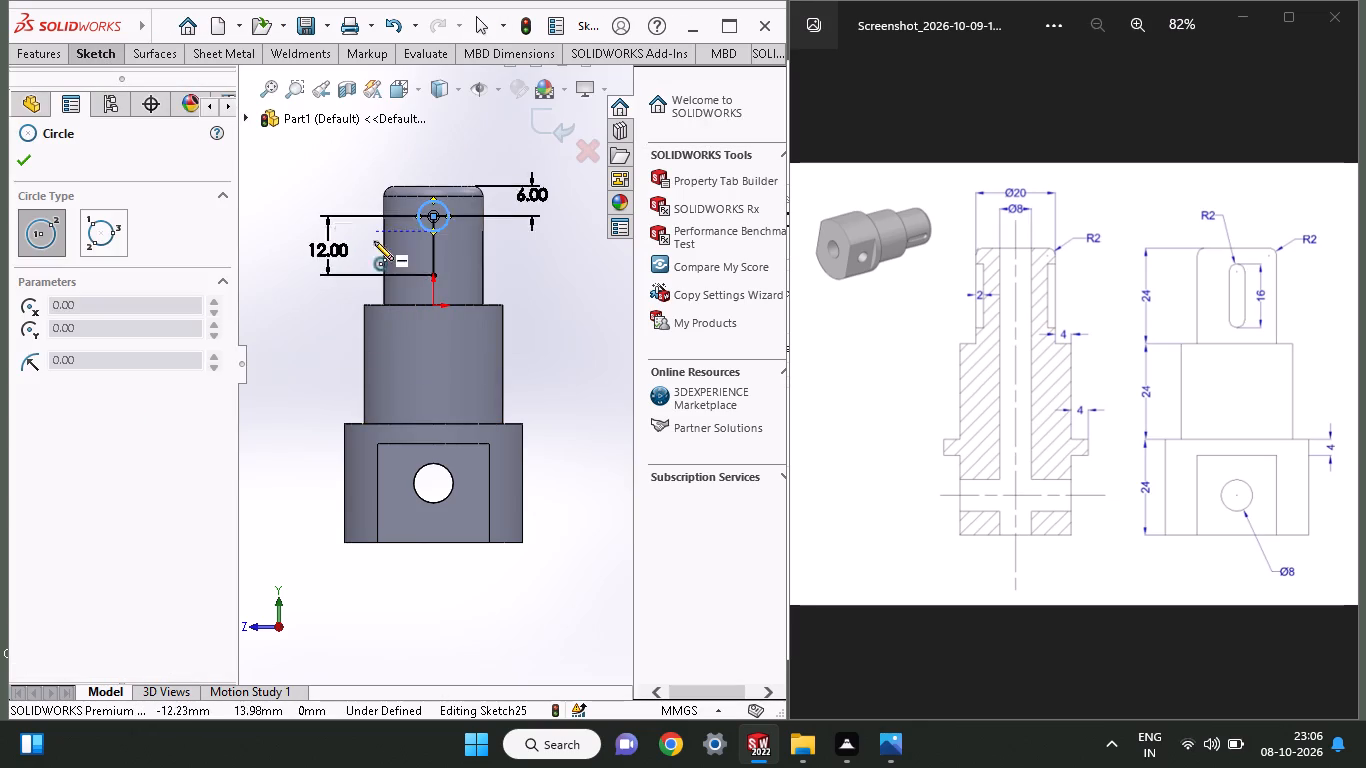
pyautogui.click(432, 274)
pyautogui.click(454, 274)
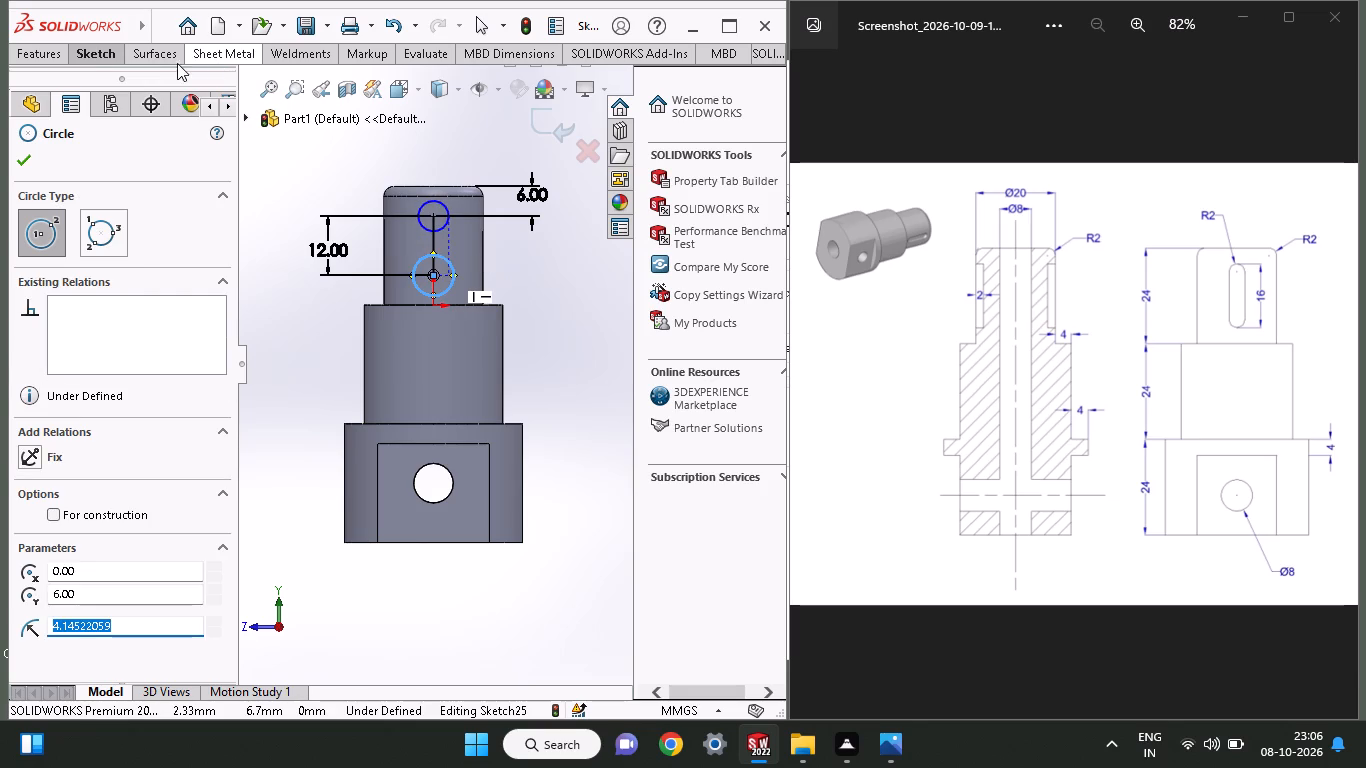
# Dimension the diameters of the upper and lower circles as 4 mm each.
pyautogui.click(89, 62)
pyautogui.click(89, 76)
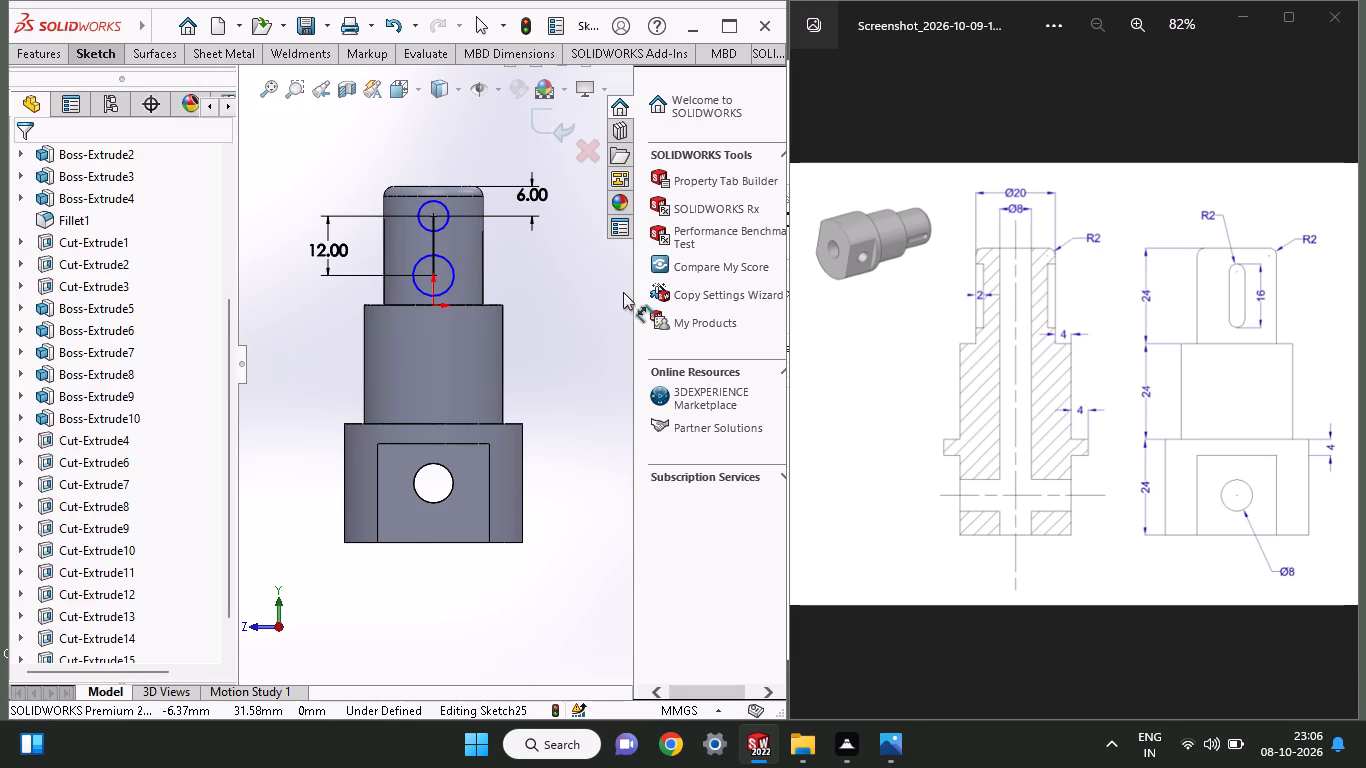
pyautogui.click(449, 228)
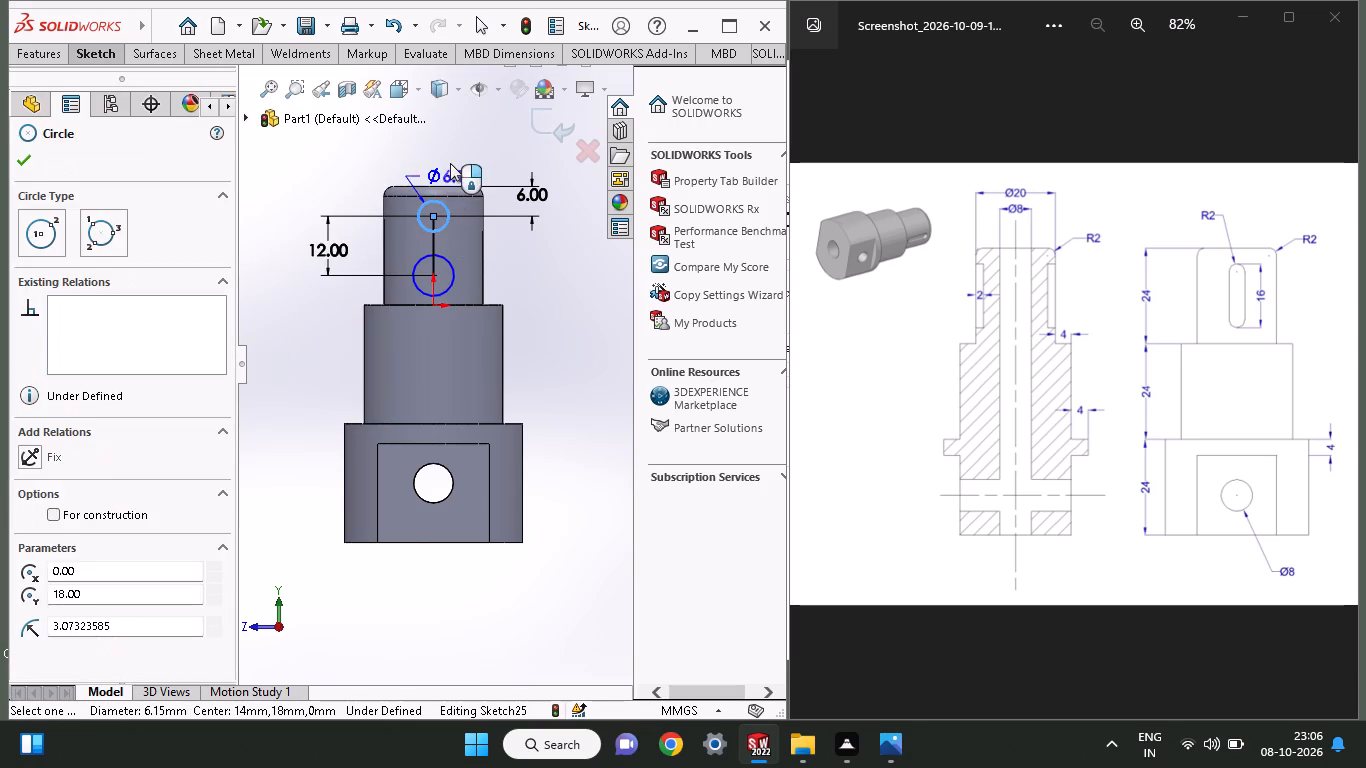
pyautogui.click(450, 163)
pyautogui.press('4')
pyautogui.press('Return')
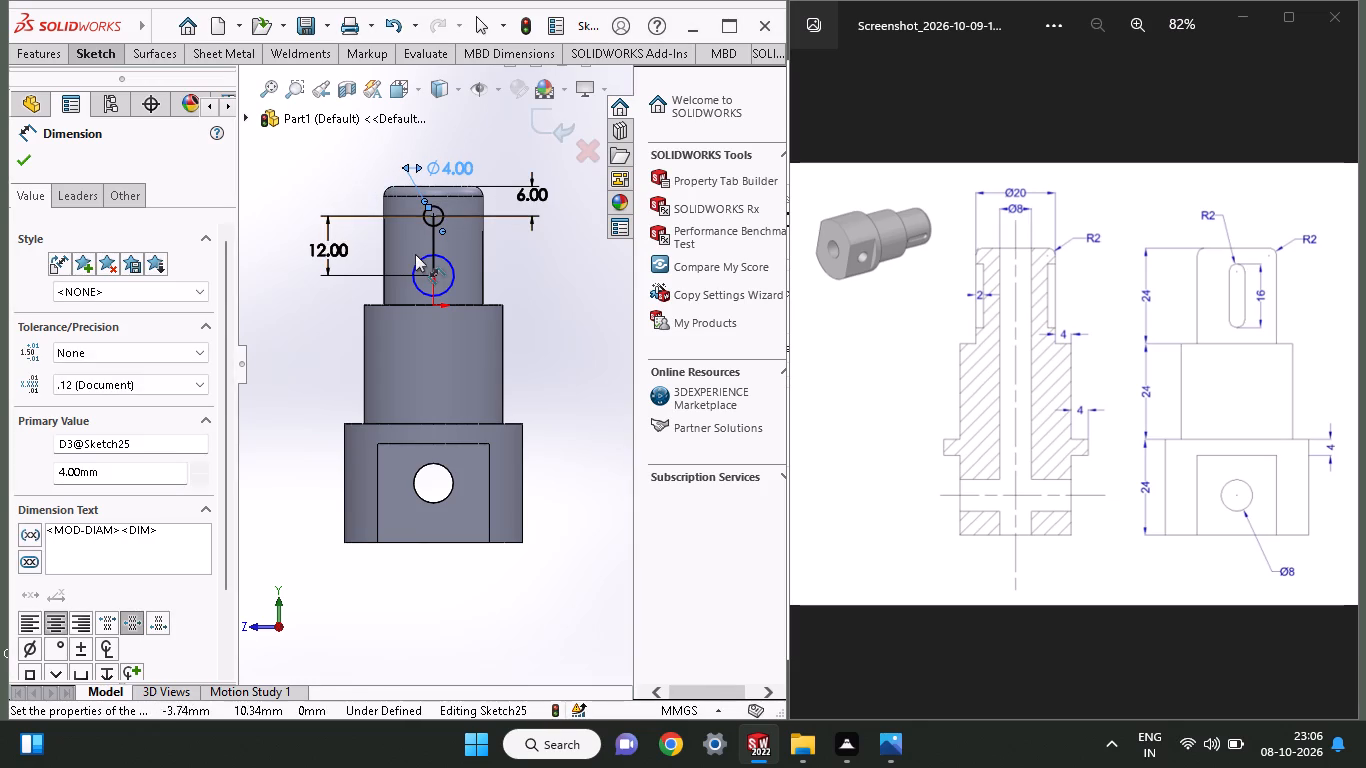
pyautogui.click(457, 273)
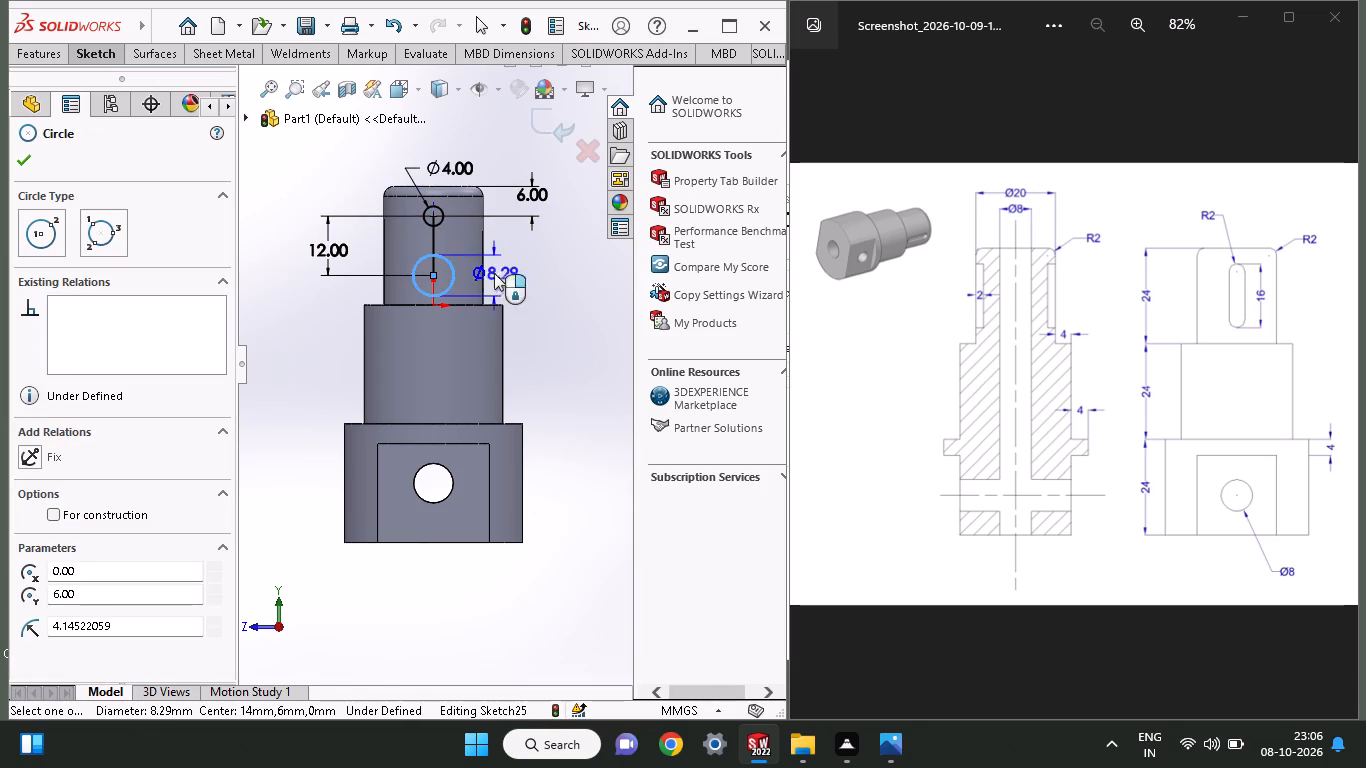
pyautogui.click(543, 273)
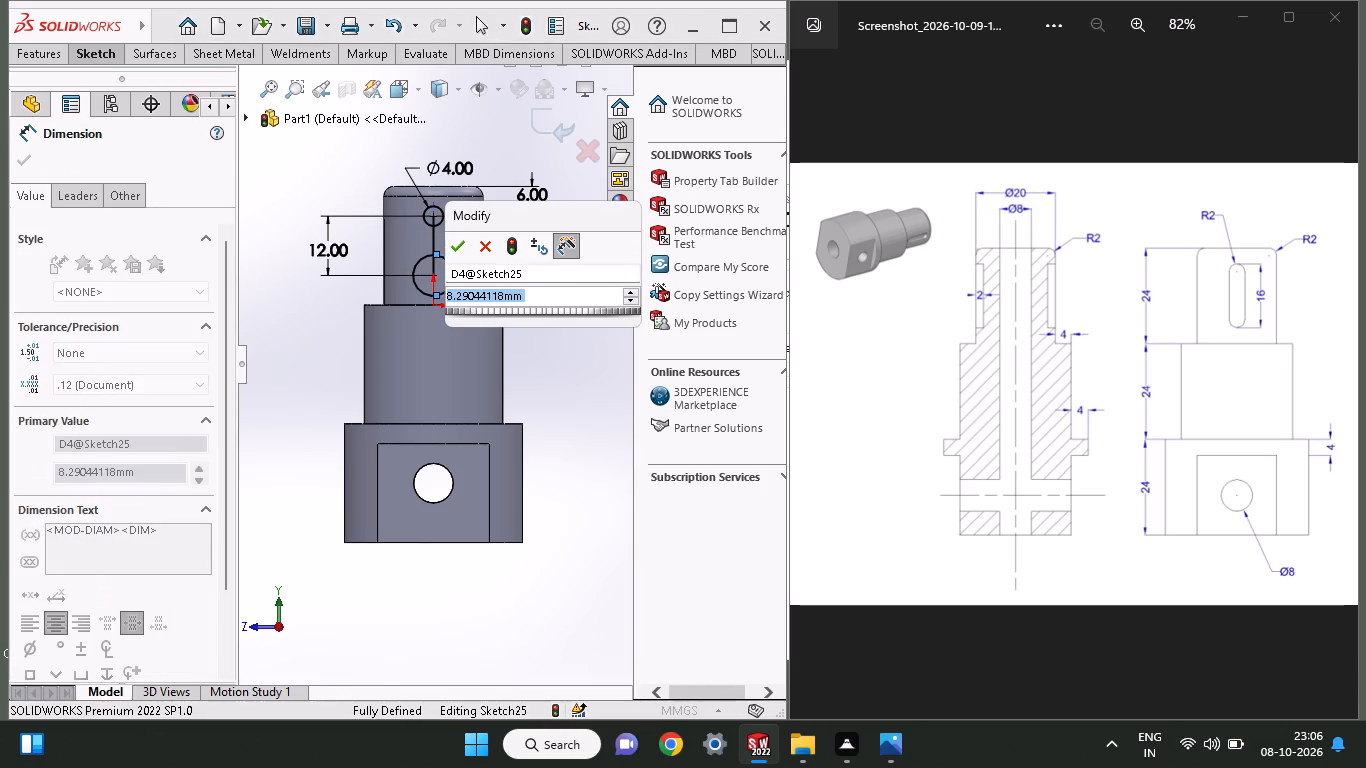
pyautogui.press('4')
pyautogui.press('Return')
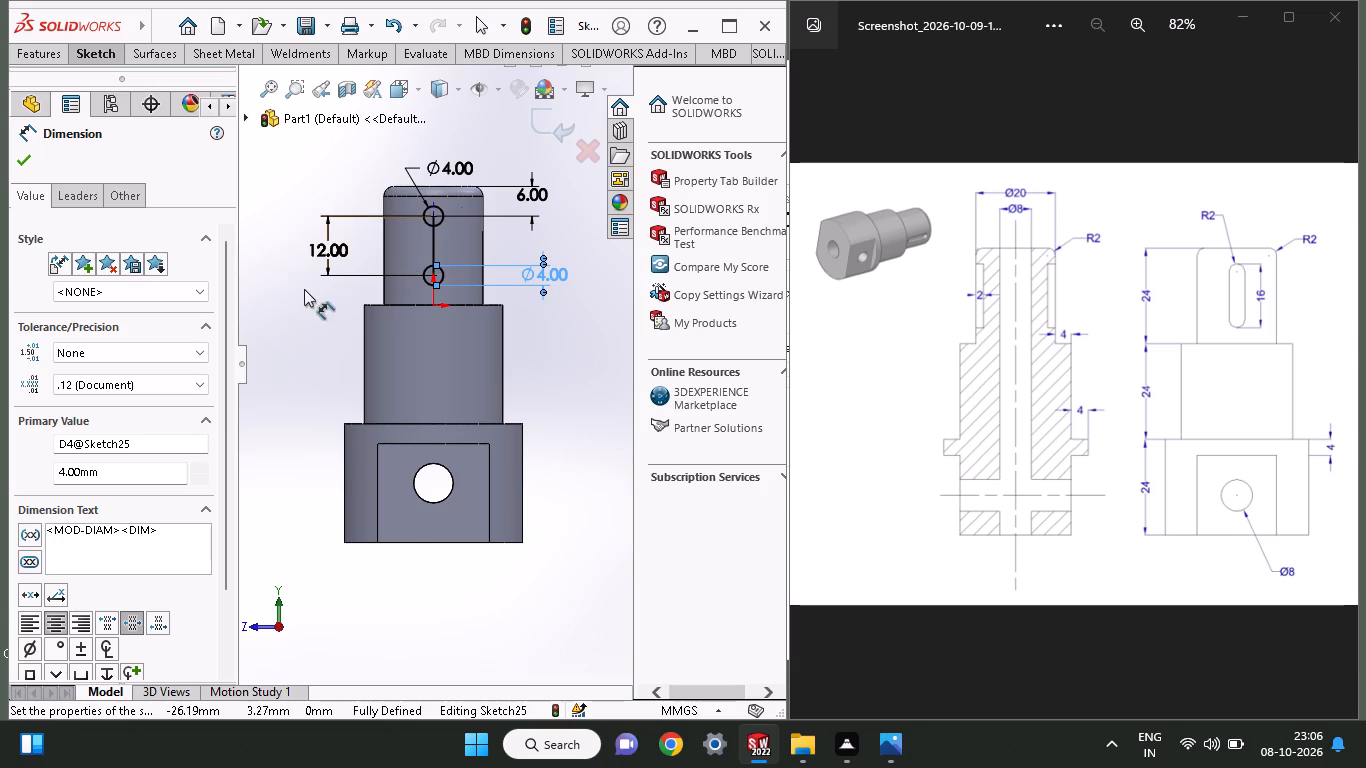
# Draw a 12 mm vertical line joining the left quadrant points of the upper and lower circles.
pyautogui.keyDown('ctrl'); pyautogui.scroll(2, 466, 206); pyautogui.keyUp('ctrl')
pyautogui.keyDown('ctrl'); pyautogui.scroll(-2, 466, 206); pyautogui.keyUp('ctrl')
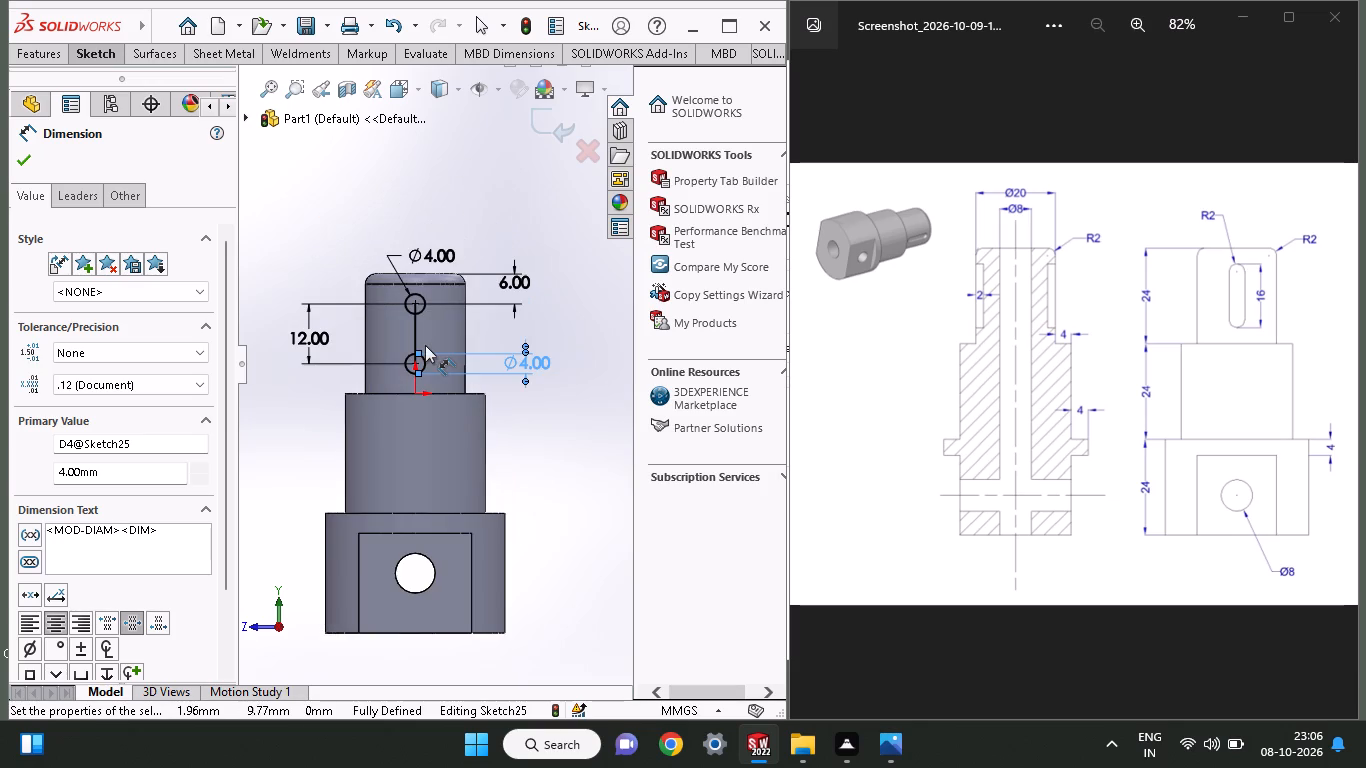
pyautogui.keyDown('ctrl'); pyautogui.scroll(-7, 425, 345); pyautogui.keyUp('ctrl')
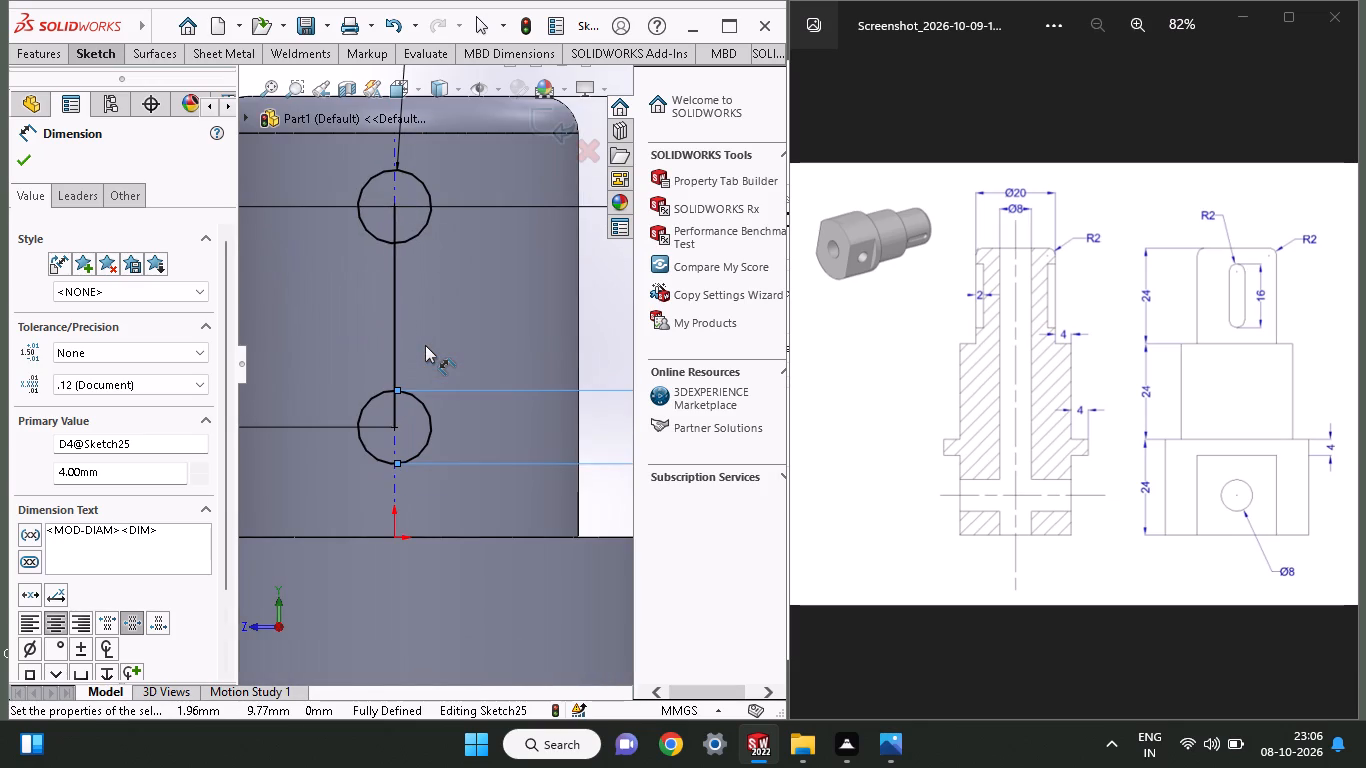
pyautogui.click(92, 64)
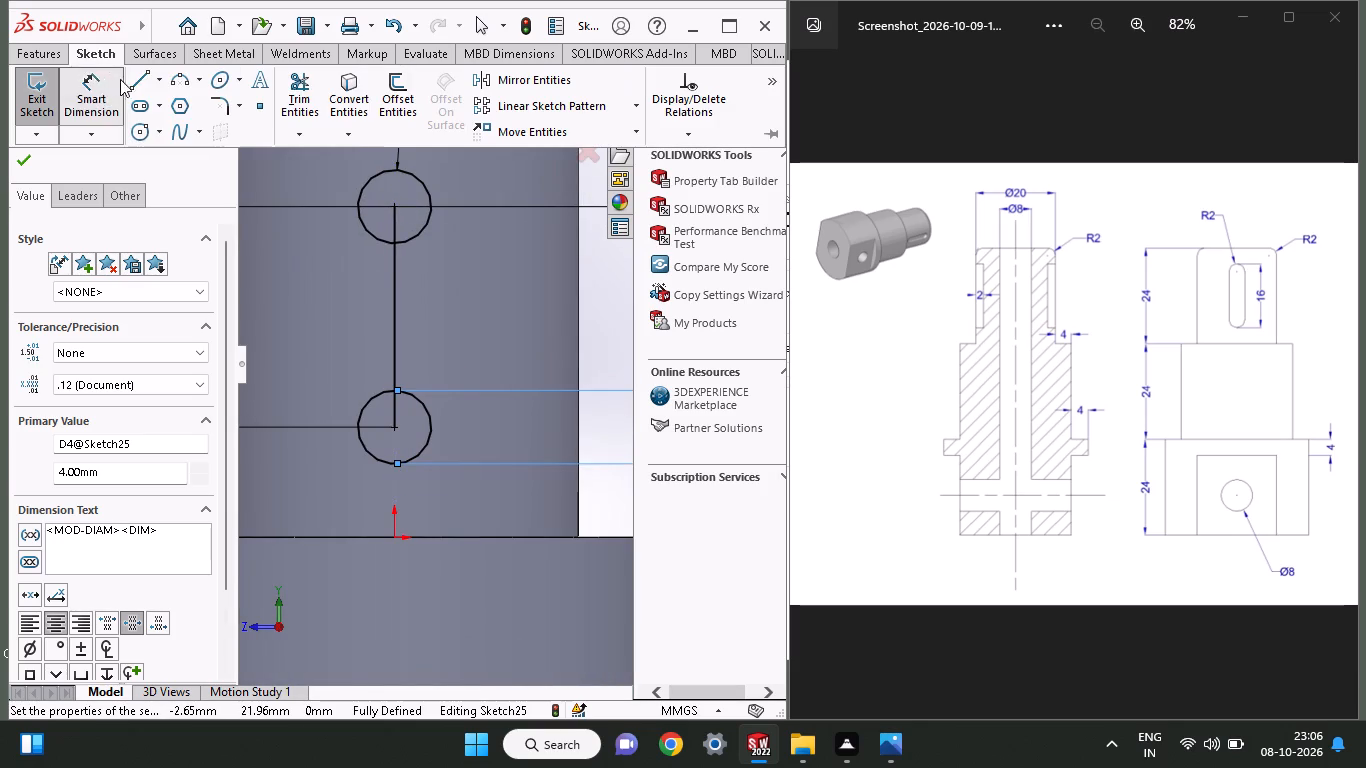
pyautogui.click(142, 84)
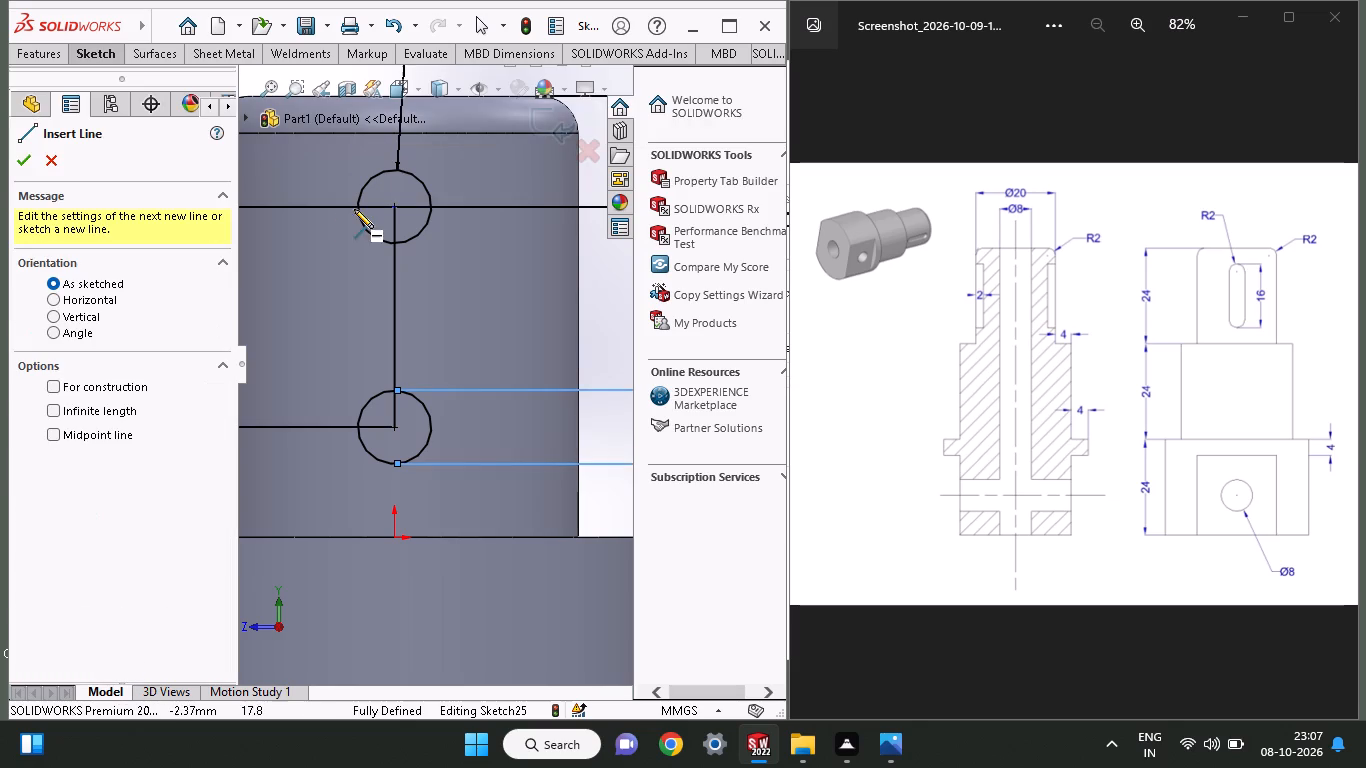
pyautogui.click(360, 206)
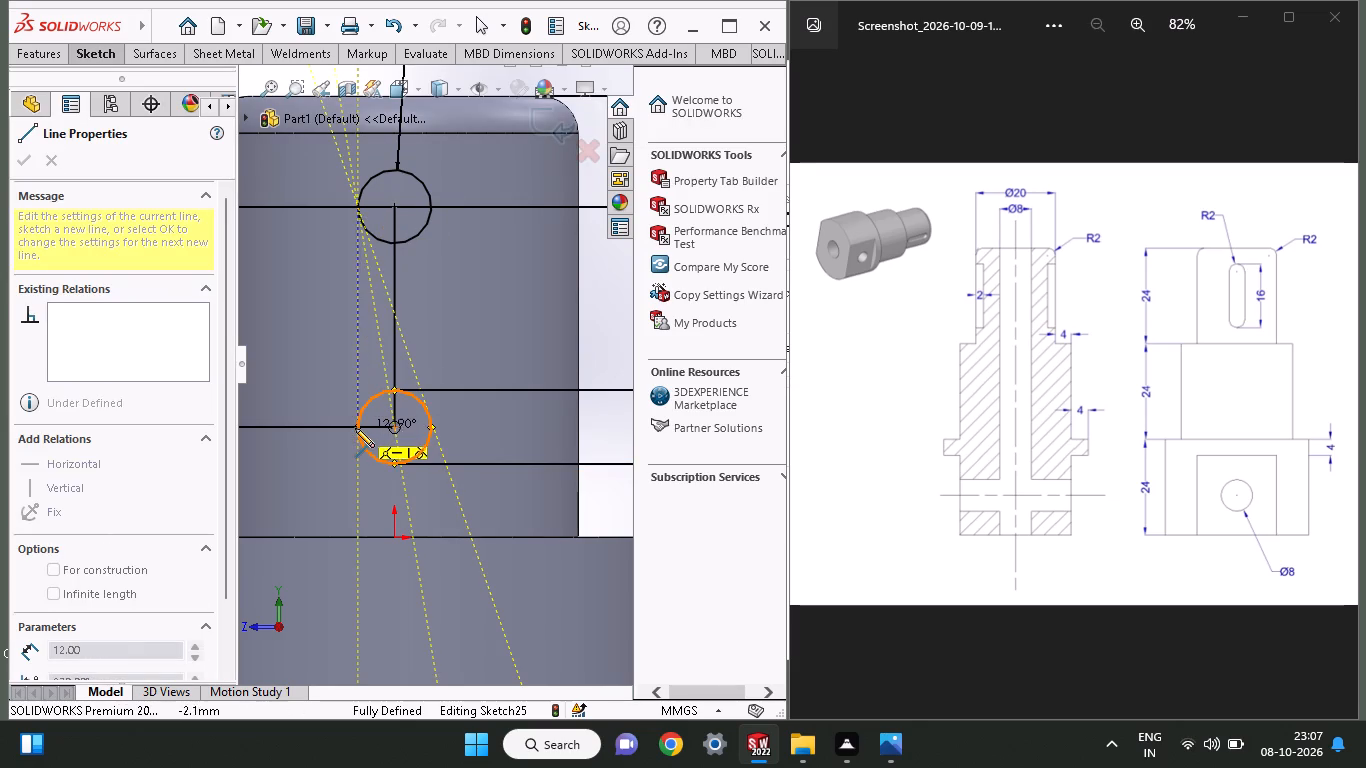
pyautogui.click(355, 428)
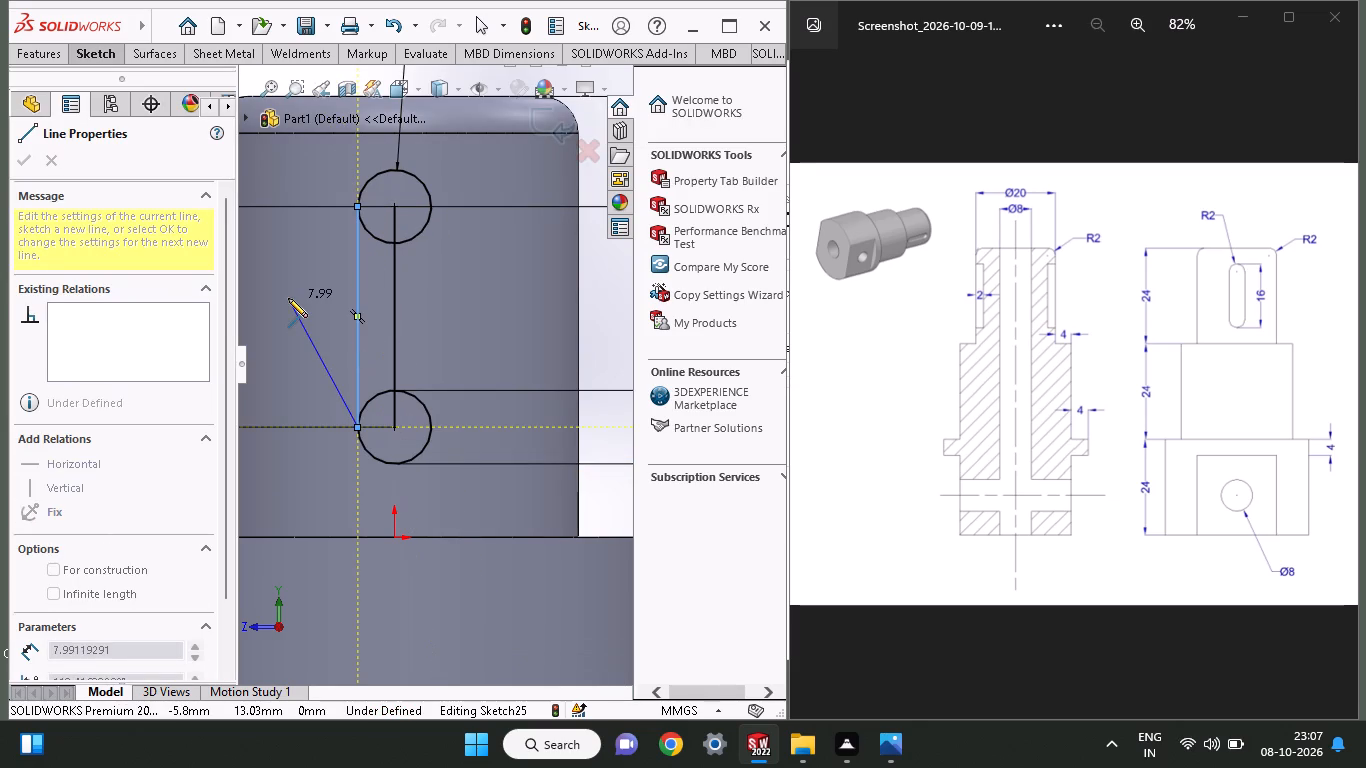
pyautogui.rightClick(288, 298)
pyautogui.click(310, 308)
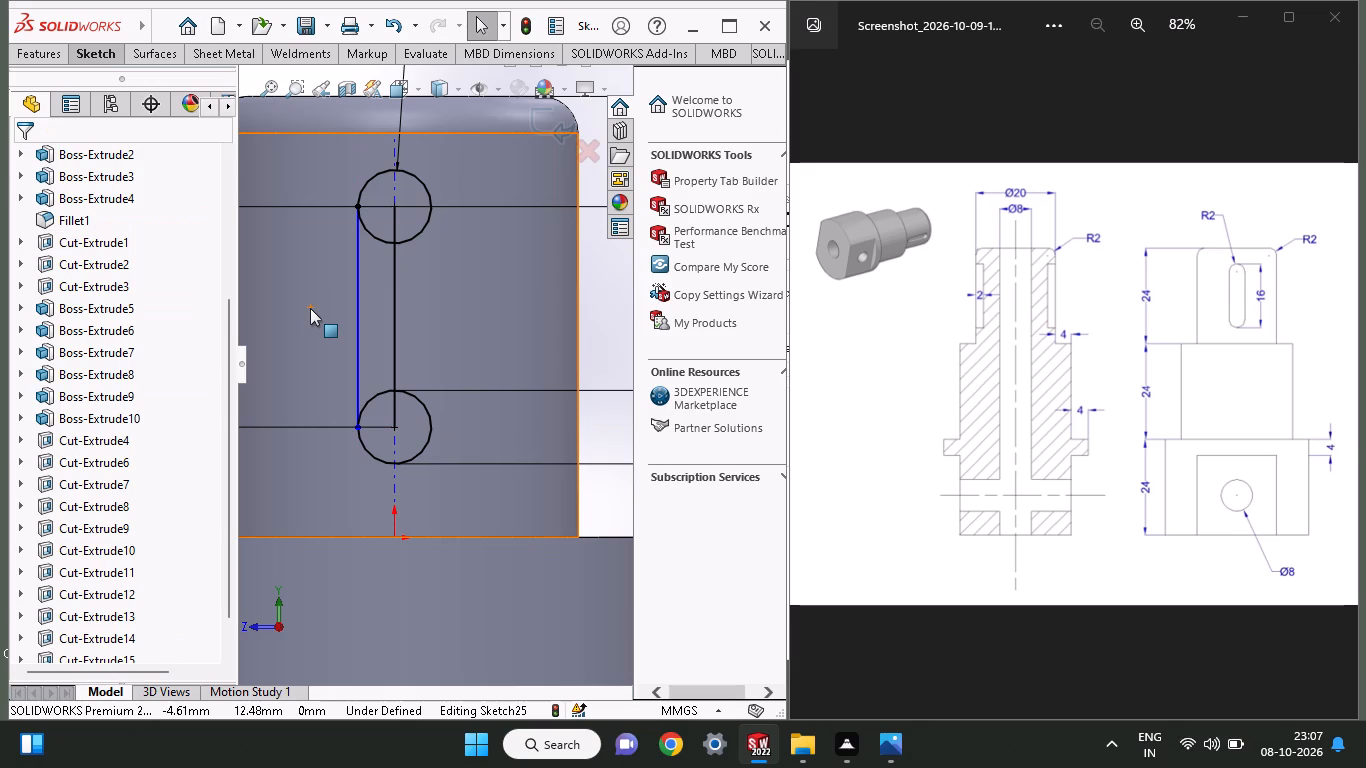
# Draw a matching 12 mm vertical line joining the right quadrant points of the two circles.
pyautogui.click(93, 52)
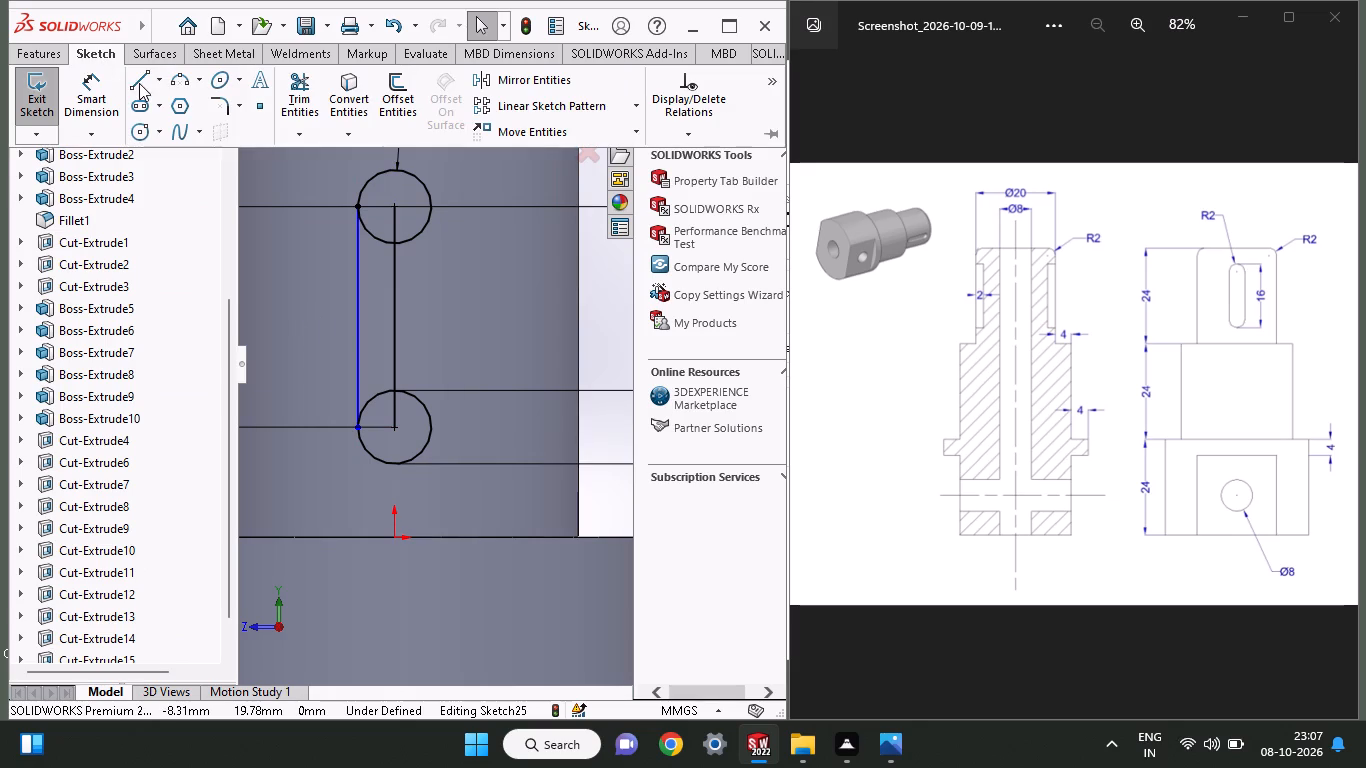
pyautogui.click(145, 83)
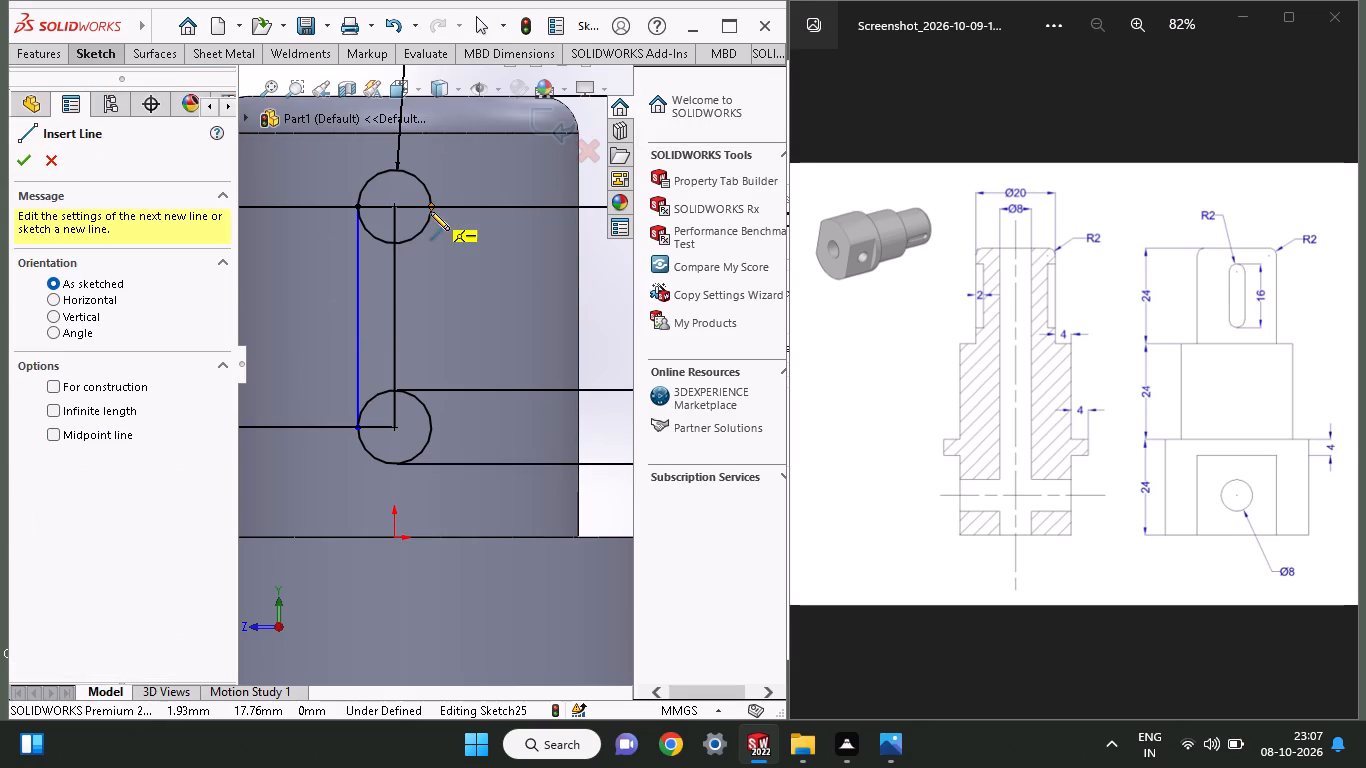
pyautogui.click(431, 211)
pyautogui.click(437, 431)
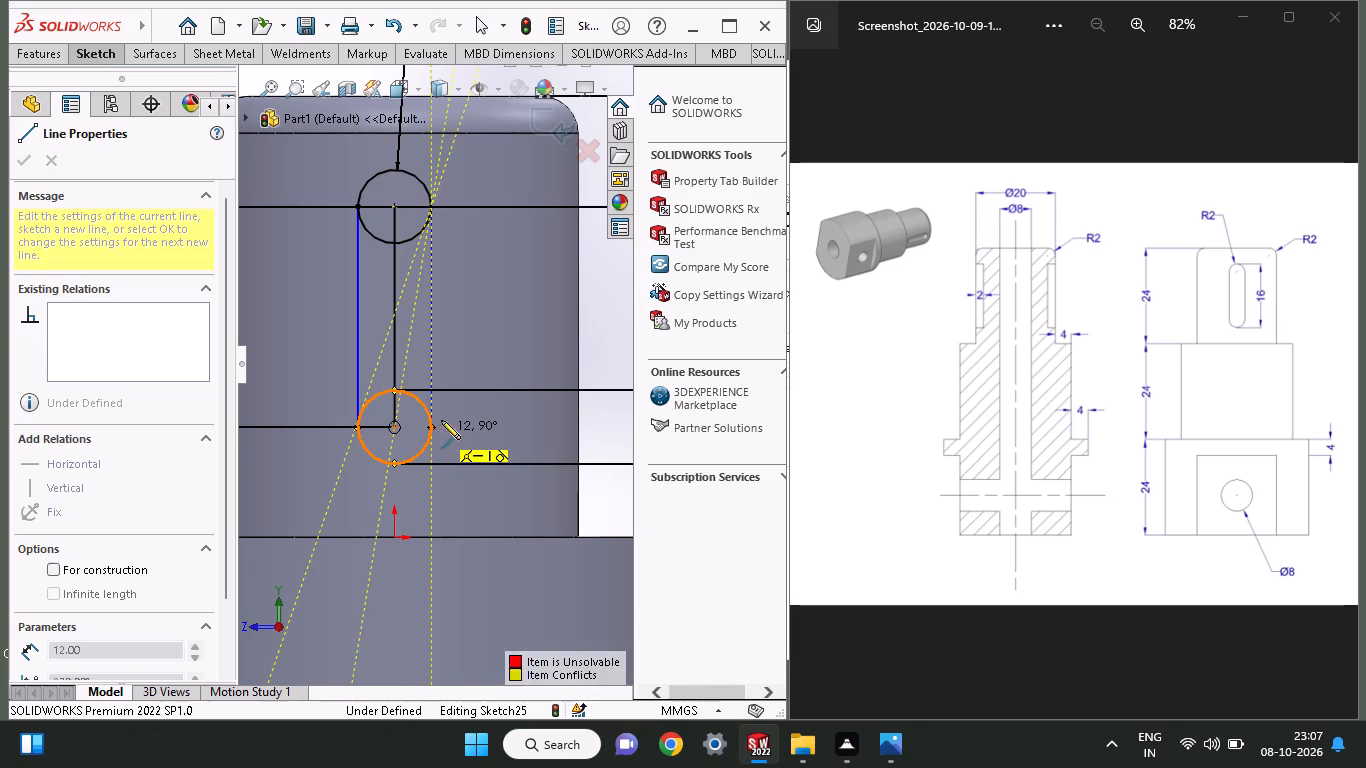
pyautogui.rightClick(480, 353)
pyautogui.click(493, 365)
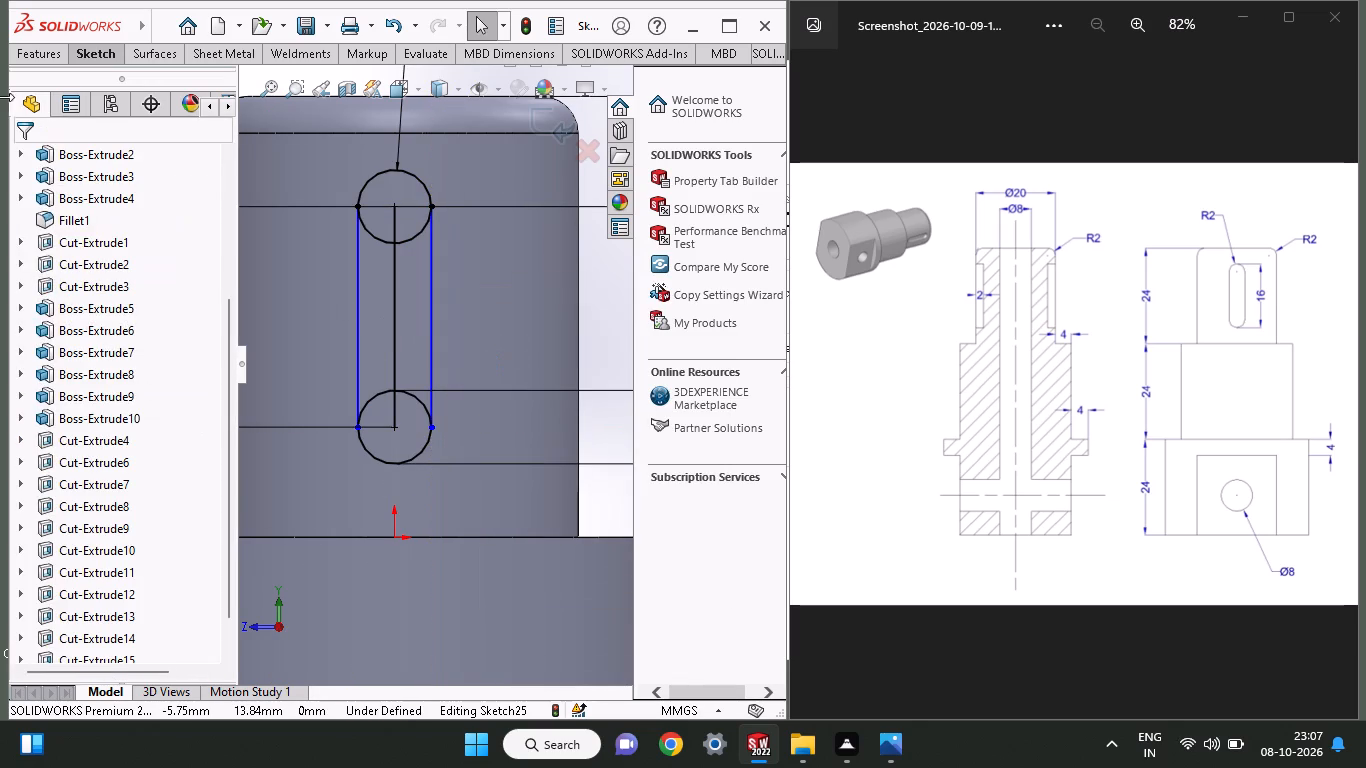
# Trim away the inner halves of both circles and the vertical centre line, leaving a closed rounded slot outline.
pyautogui.click(99, 53)
pyautogui.click(317, 90)
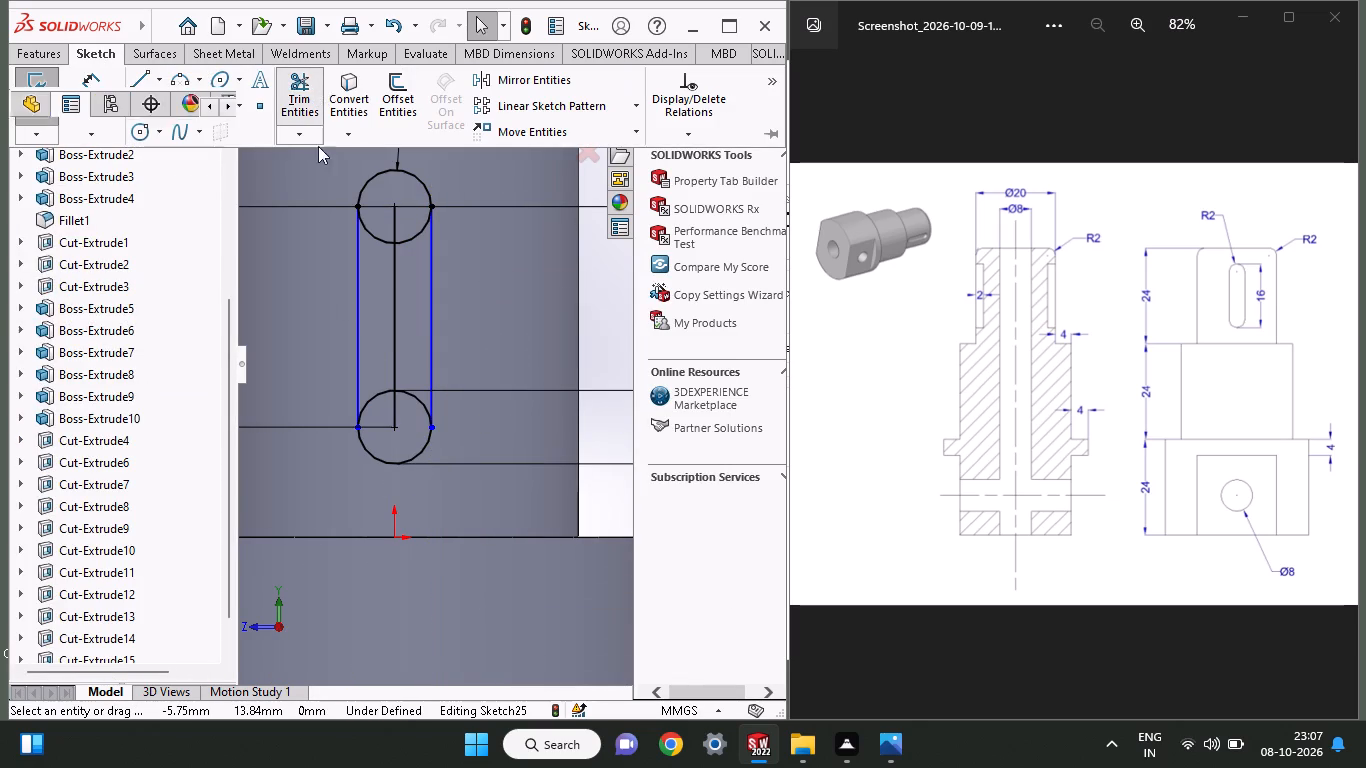
pyautogui.moveTo(383, 262); pyautogui.dragTo(392, 224)
pyautogui.moveTo(392, 224); pyautogui.dragTo(415, 205)
pyautogui.moveTo(385, 257); pyautogui.dragTo(398, 244)
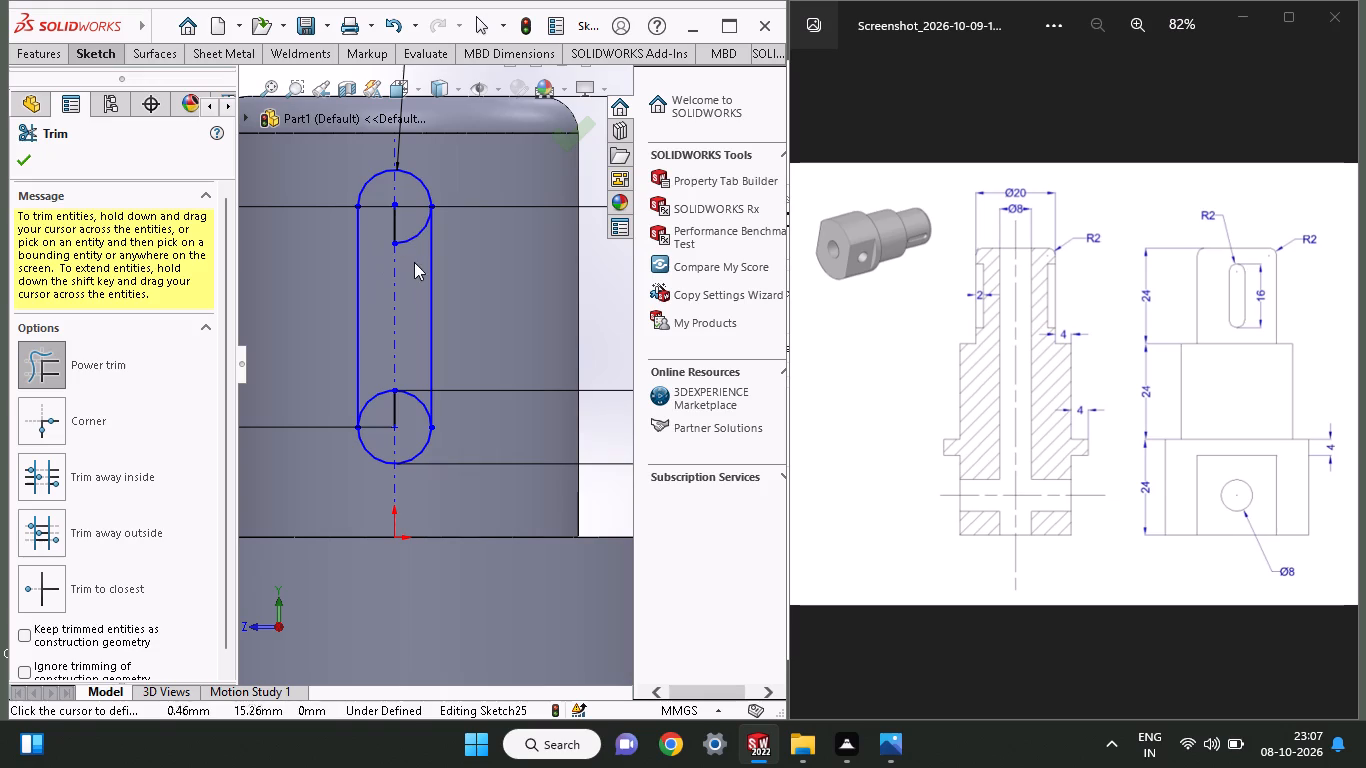
pyautogui.moveTo(417, 262); pyautogui.dragTo(412, 214)
pyautogui.moveTo(411, 213); pyautogui.dragTo(384, 233)
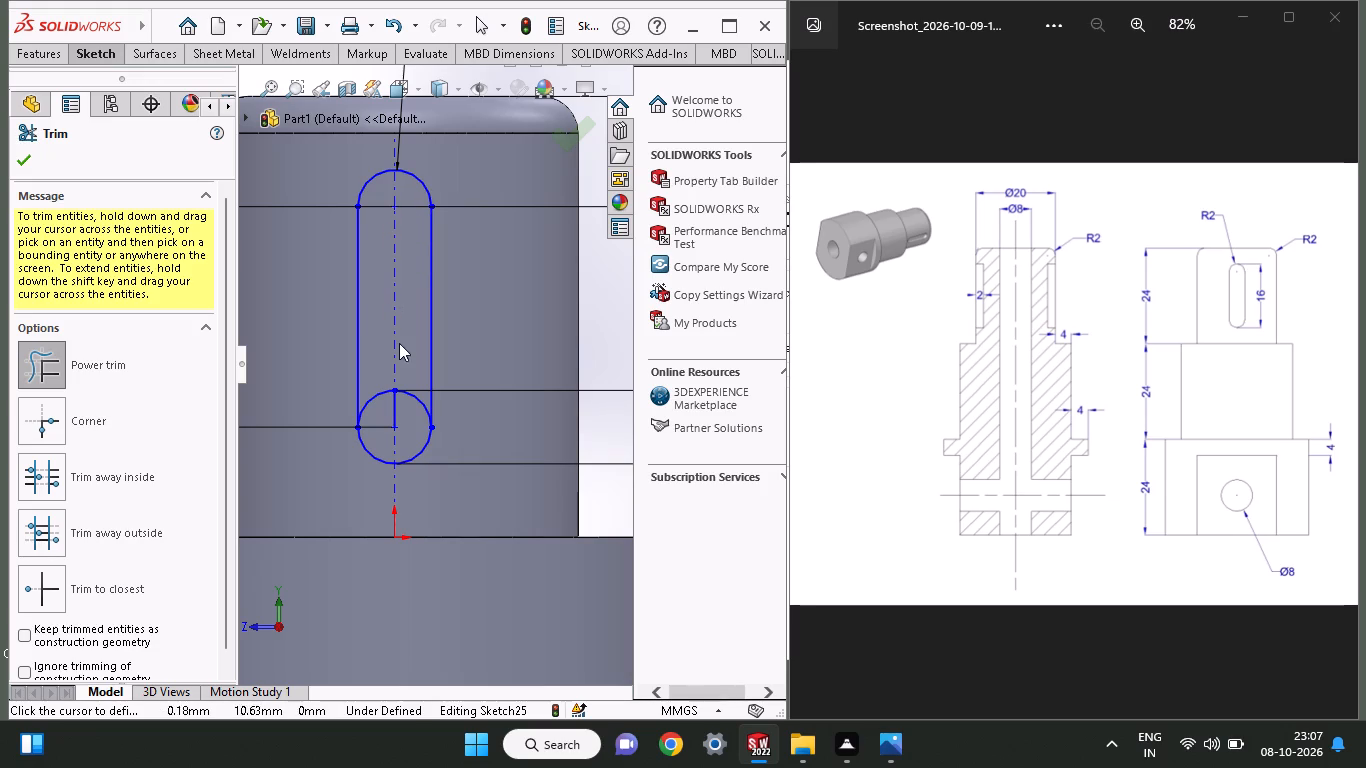
pyautogui.moveTo(402, 375); pyautogui.dragTo(410, 428)
pyautogui.moveTo(387, 369); pyautogui.dragTo(378, 411)
pyautogui.moveTo(414, 375); pyautogui.dragTo(397, 423)
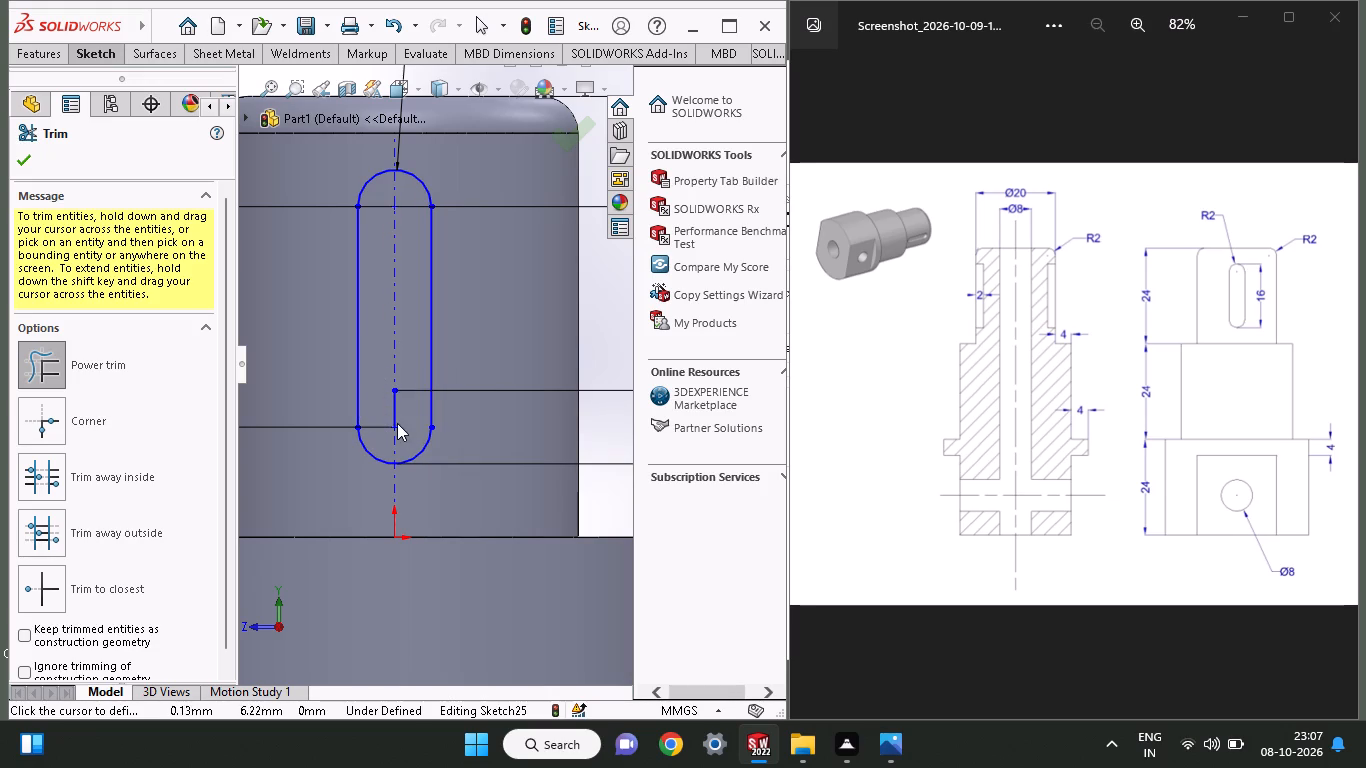
pyautogui.moveTo(405, 392); pyautogui.dragTo(380, 403)
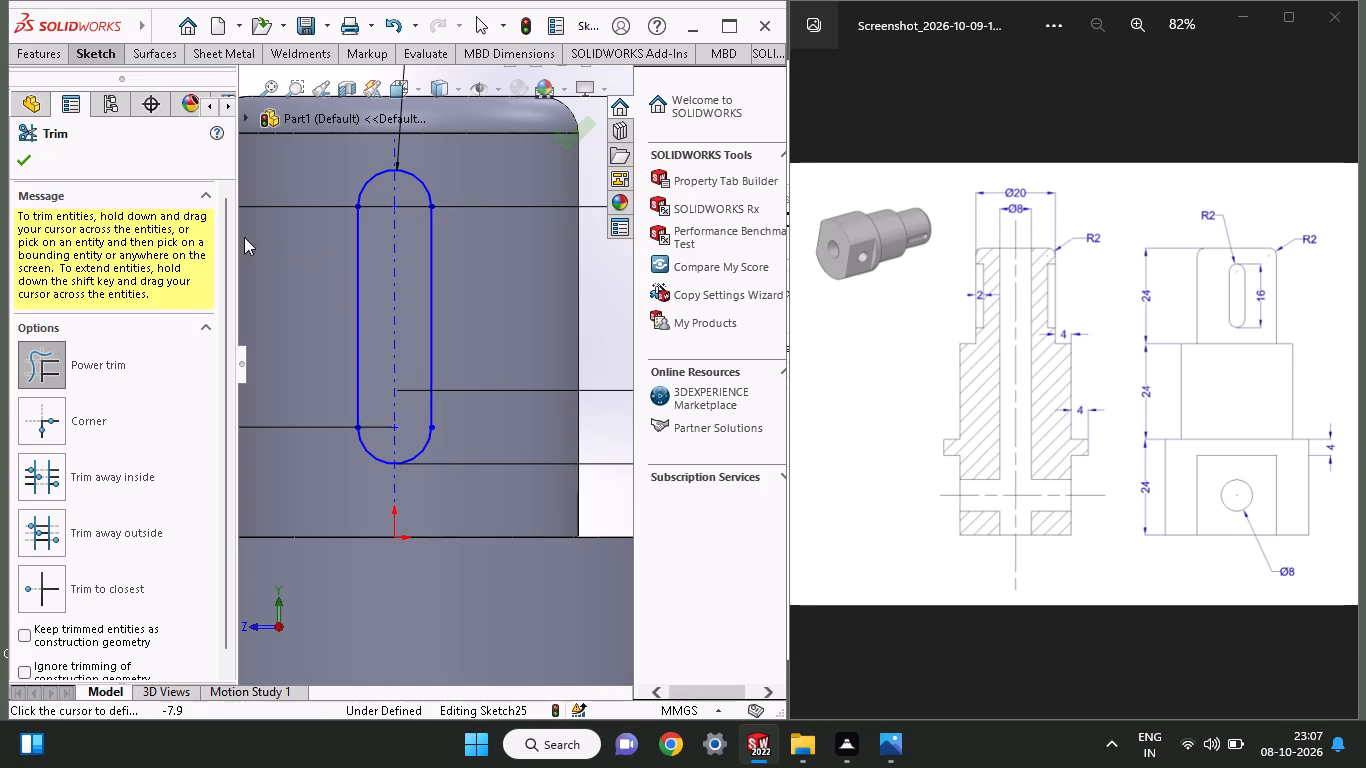
pyautogui.click(30, 171)
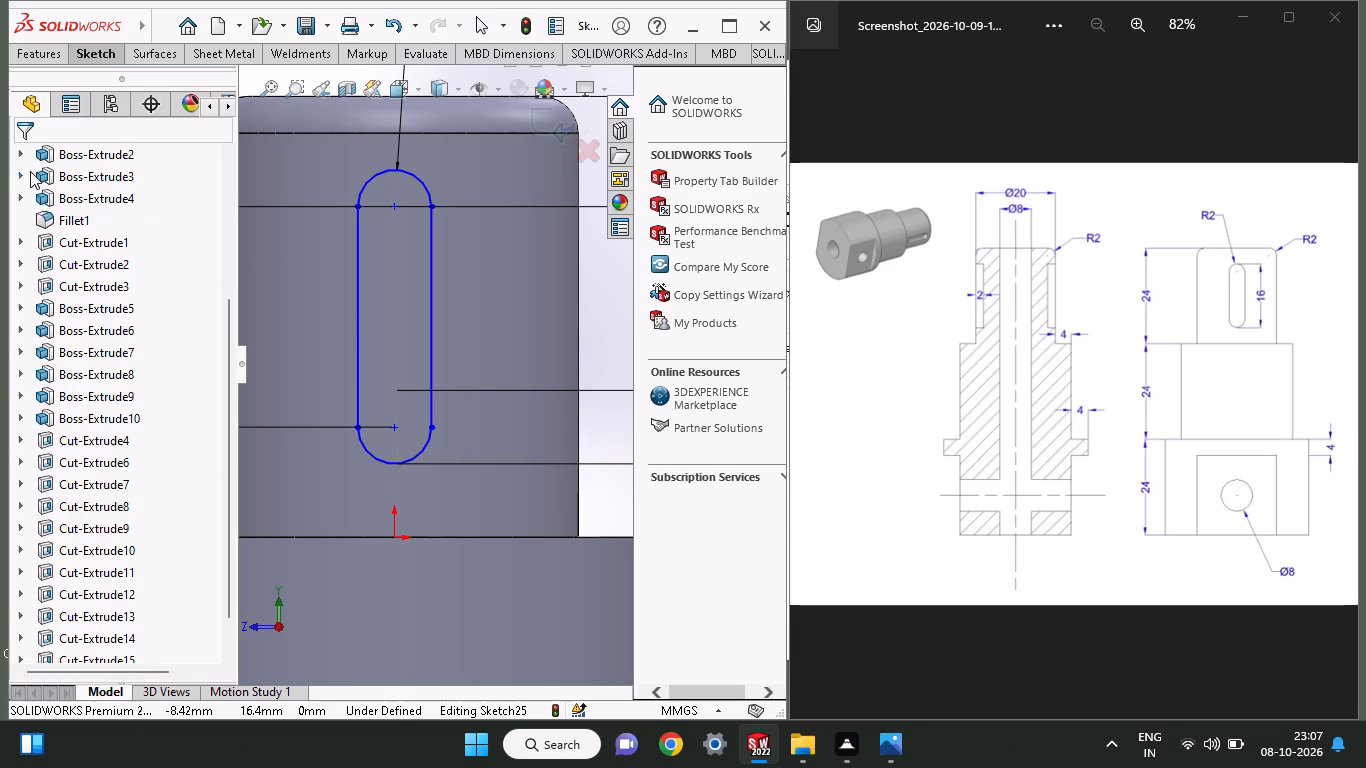
# Extrude-cut the slot profile in both directions through the narrow section's walls, with a 146 mm depth in the first direction.
pyautogui.click(40, 52)
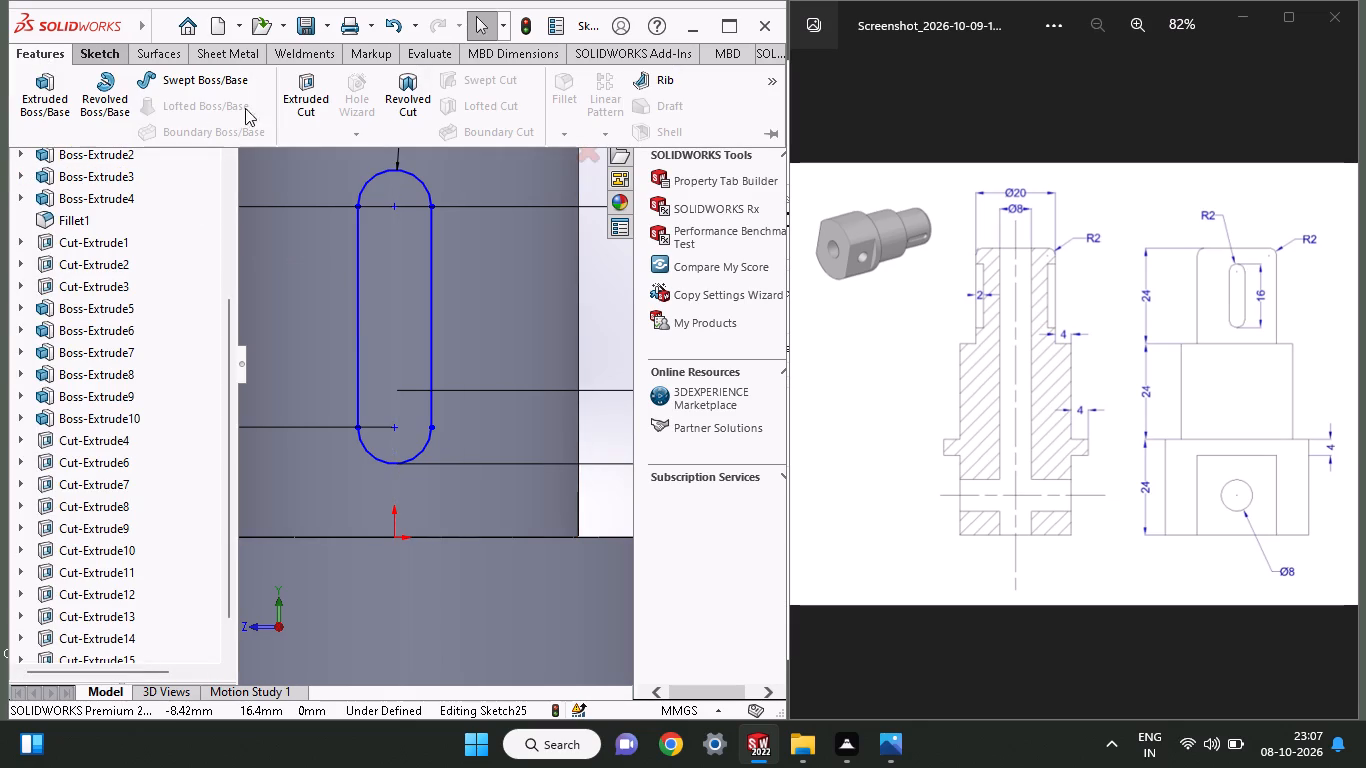
pyautogui.click(295, 115)
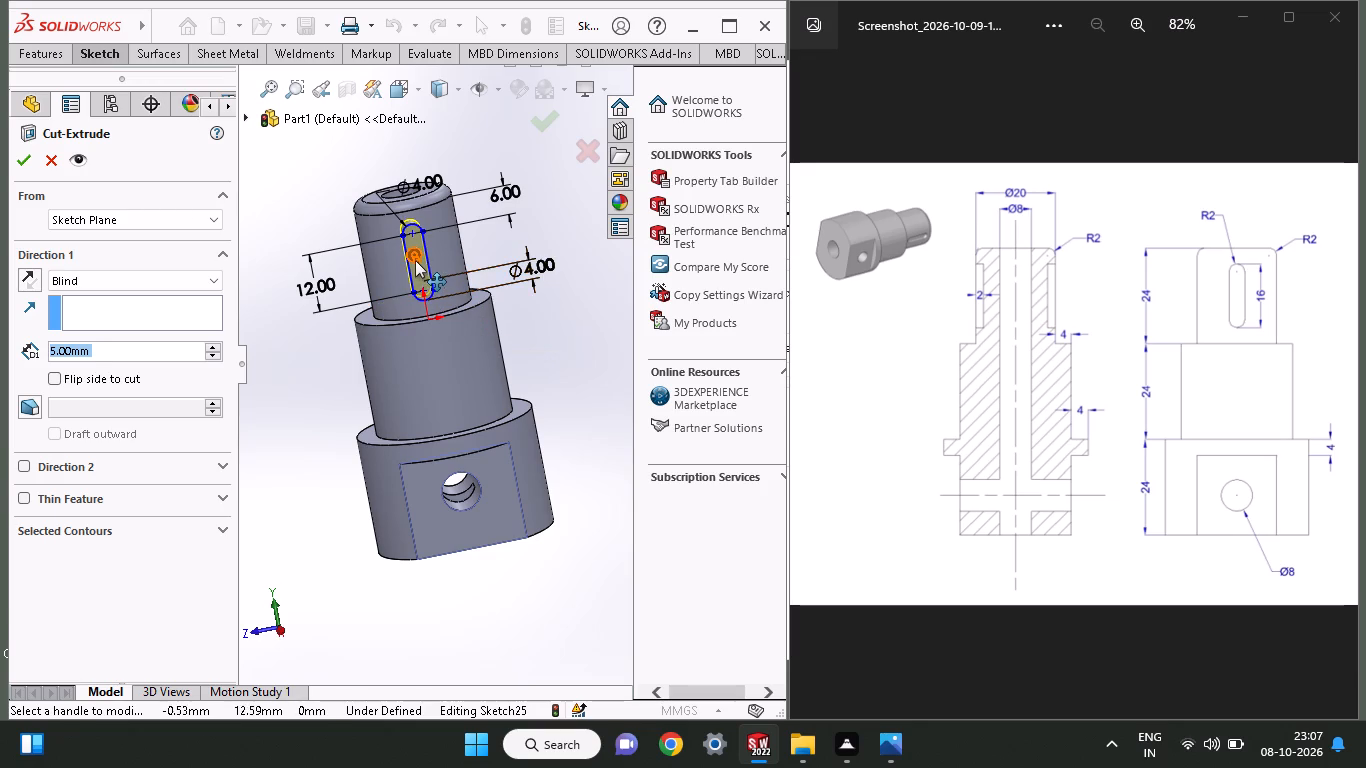
pyautogui.moveTo(415, 260); pyautogui.dragTo(285, 148)
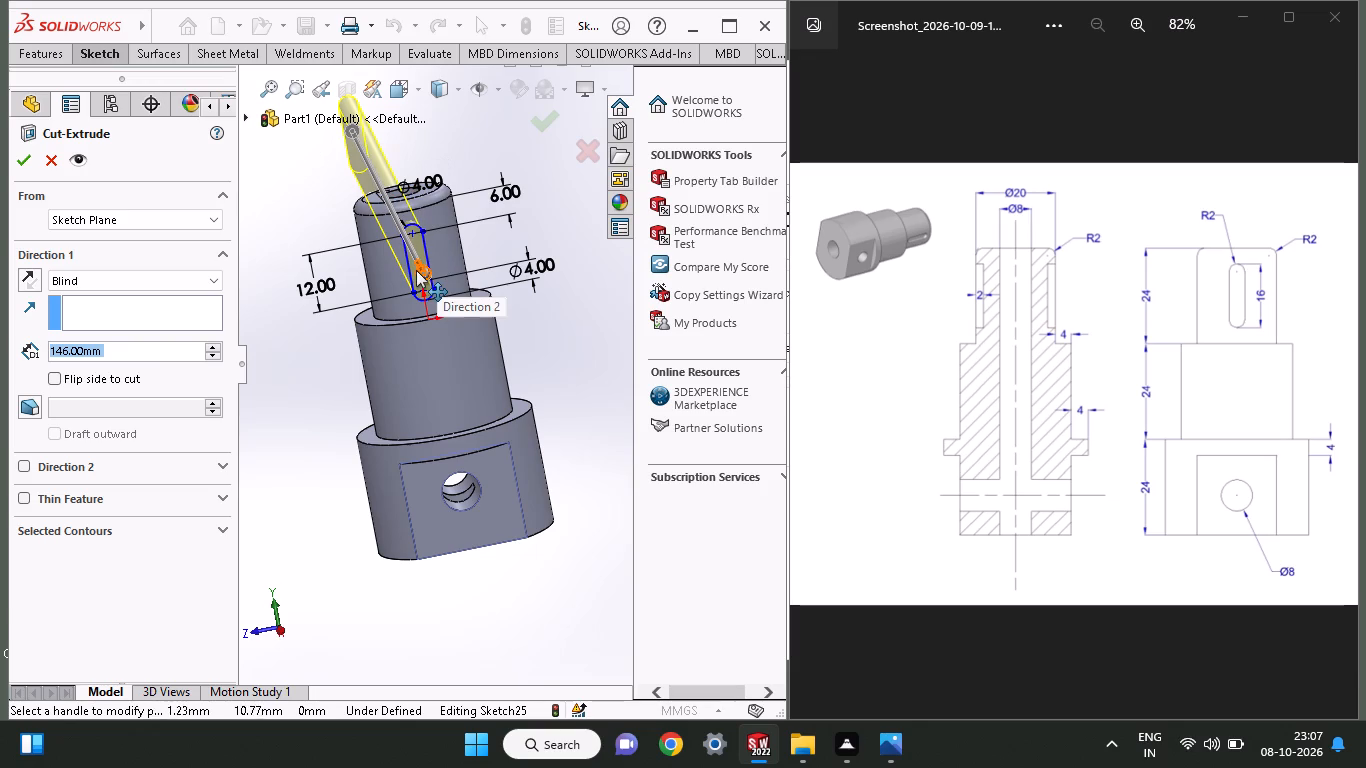
pyautogui.moveTo(417, 273); pyautogui.dragTo(527, 373)
pyautogui.moveTo(363, 431); pyautogui.dragTo(473, 434, button='middle')
pyautogui.click(24, 157)
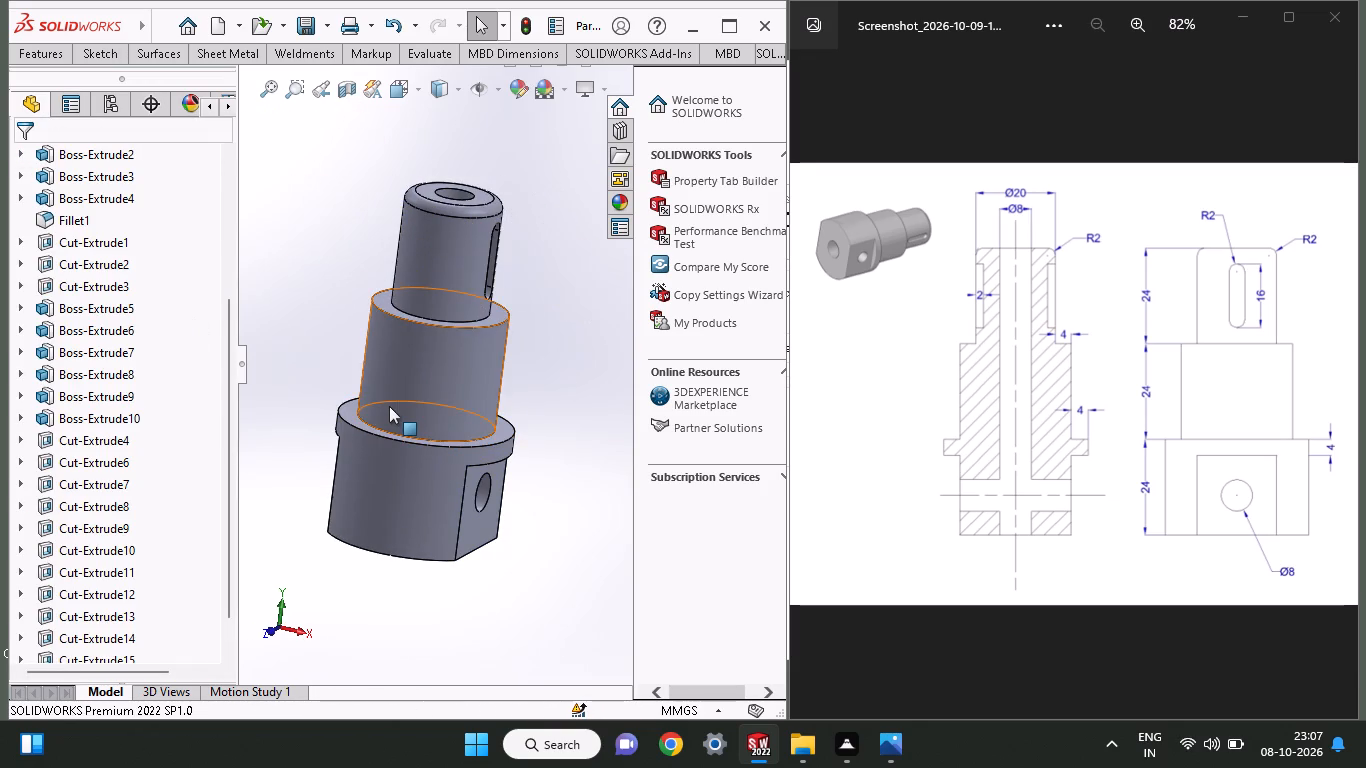
# Examine the shaft from several sides, including the slot, flats, cross hole and flange, against the reference drawing.
pyautogui.moveTo(378, 414); pyautogui.dragTo(438, 397, button='middle')
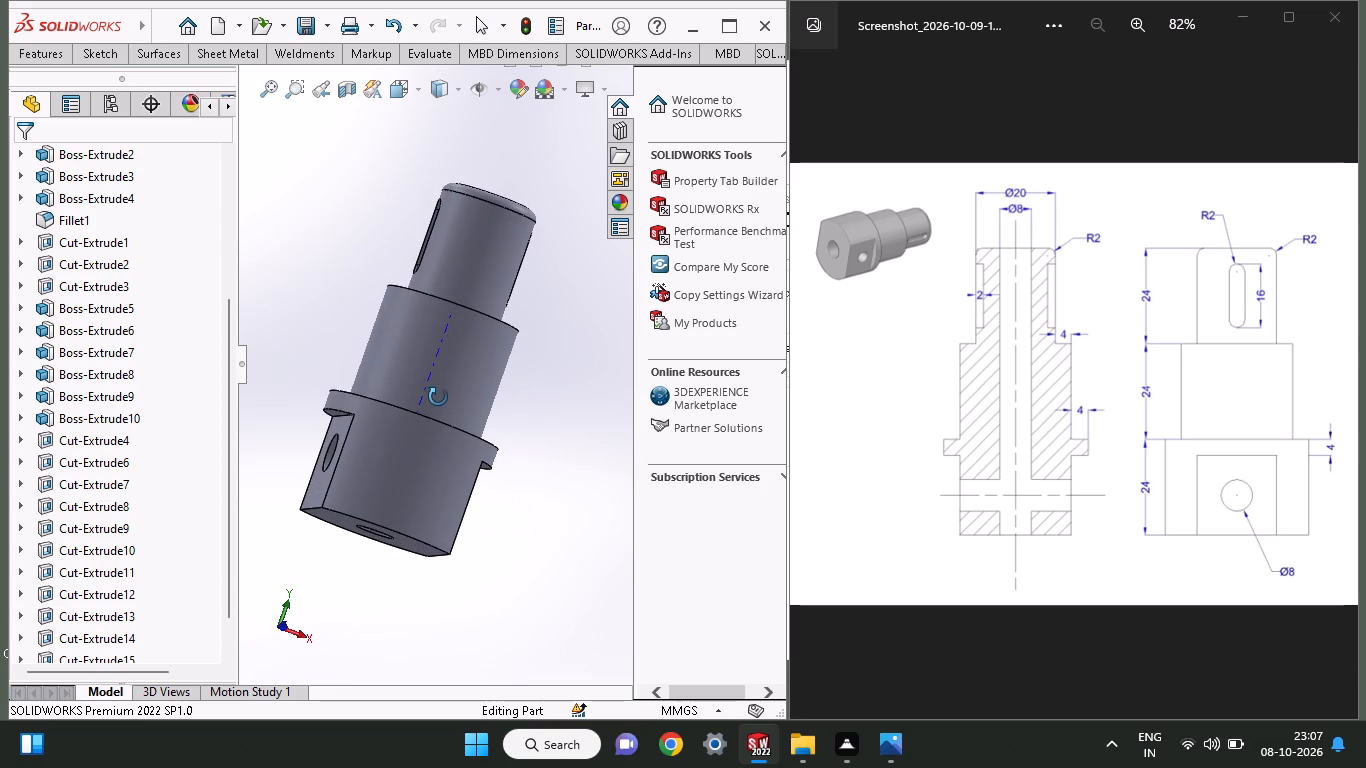
pyautogui.moveTo(438, 397); pyautogui.dragTo(427, 391, button='middle')
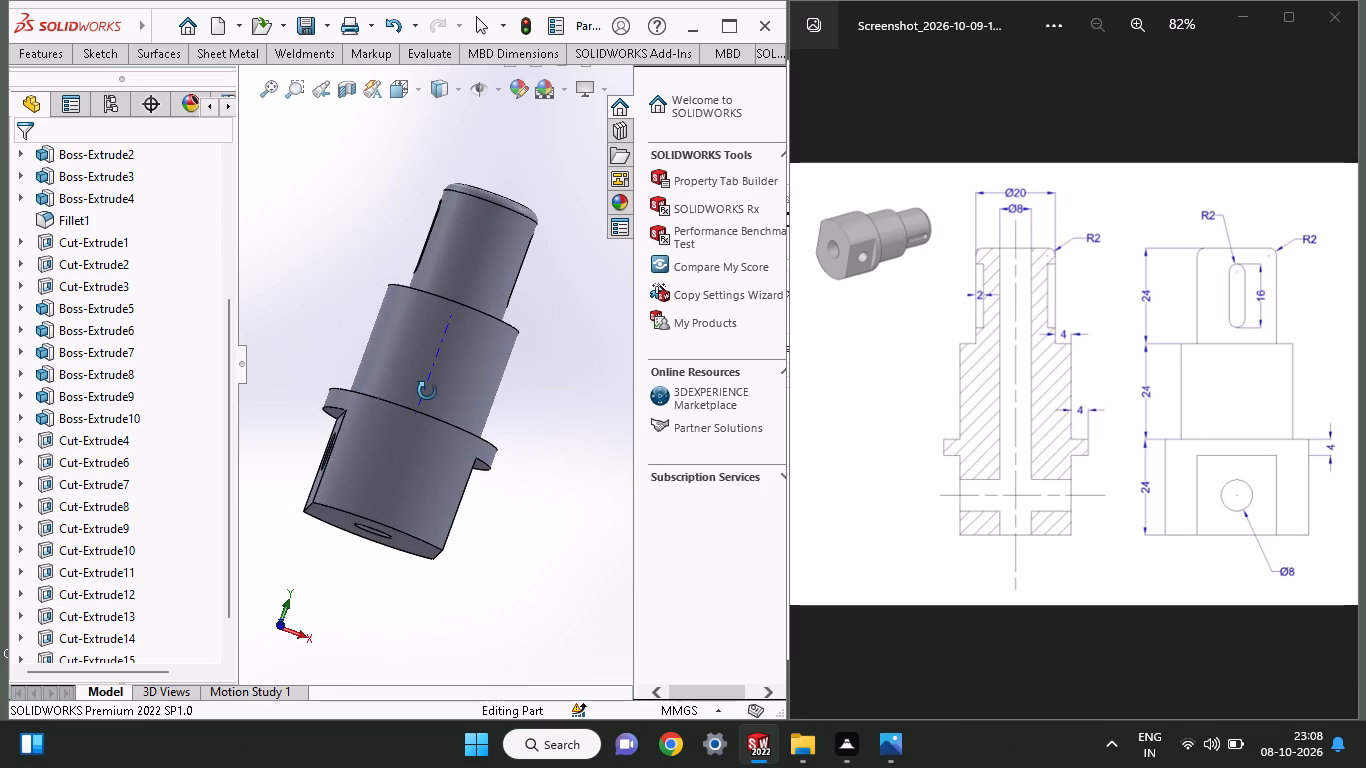
pyautogui.moveTo(427, 391); pyautogui.dragTo(312, 406, button='middle')
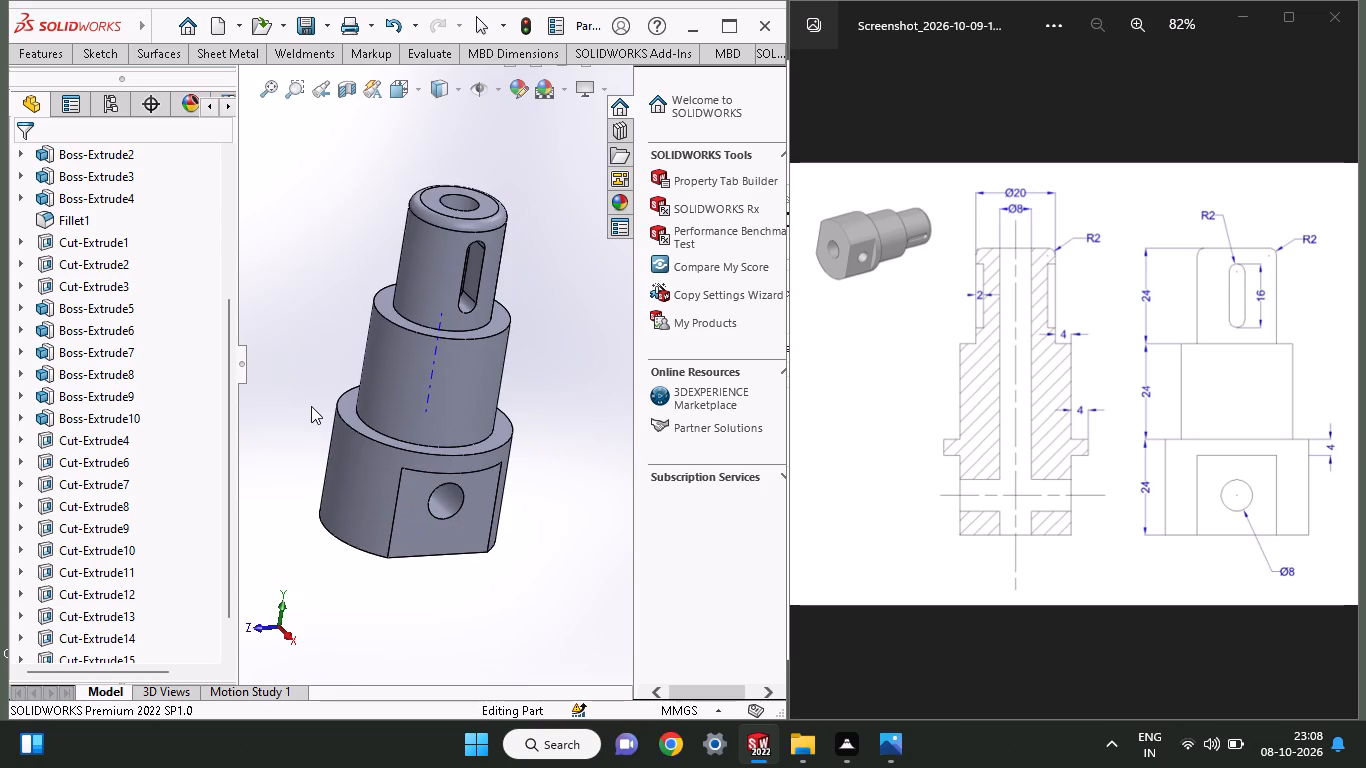
pyautogui.moveTo(311, 406); pyautogui.dragTo(271, 255, button='middle')
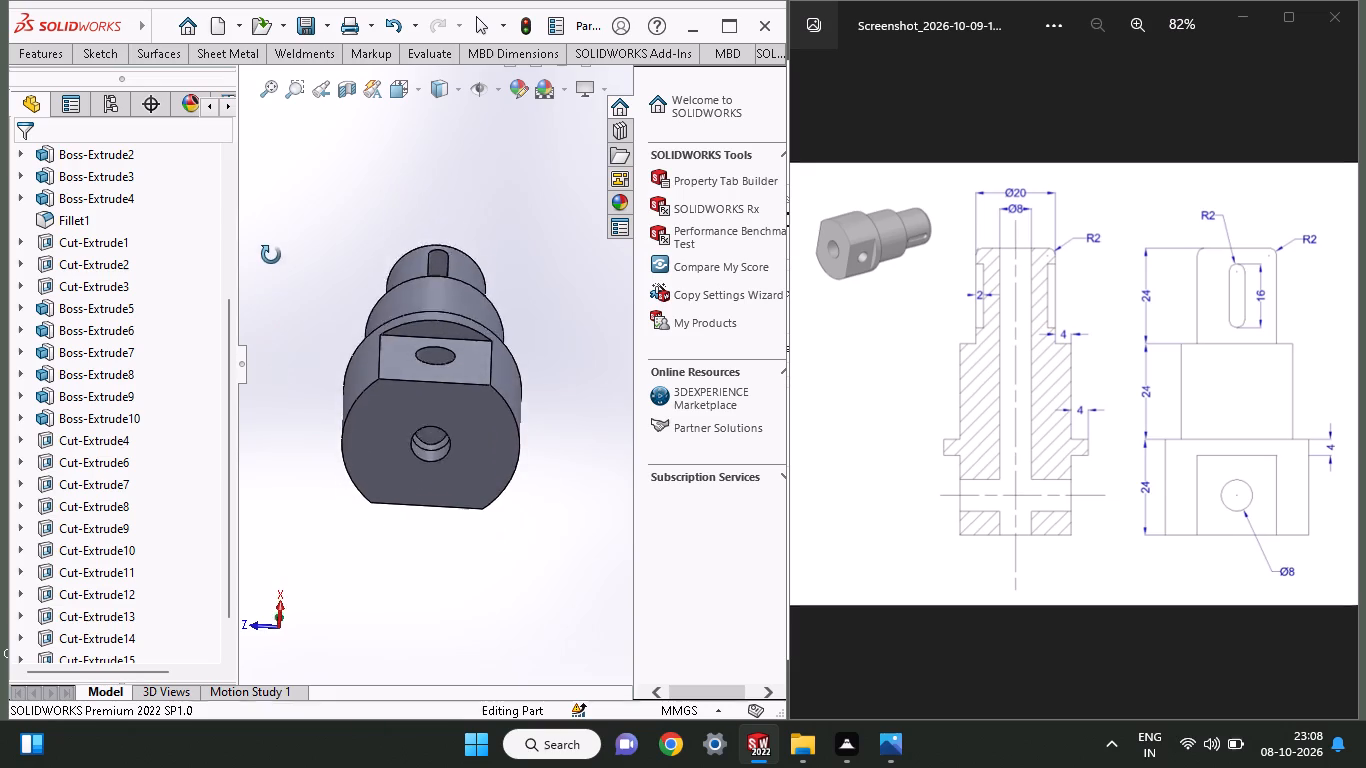
pyautogui.moveTo(271, 255); pyautogui.dragTo(271, 224, button='middle')
pyautogui.moveTo(322, 405); pyautogui.dragTo(322, 490, button='middle')
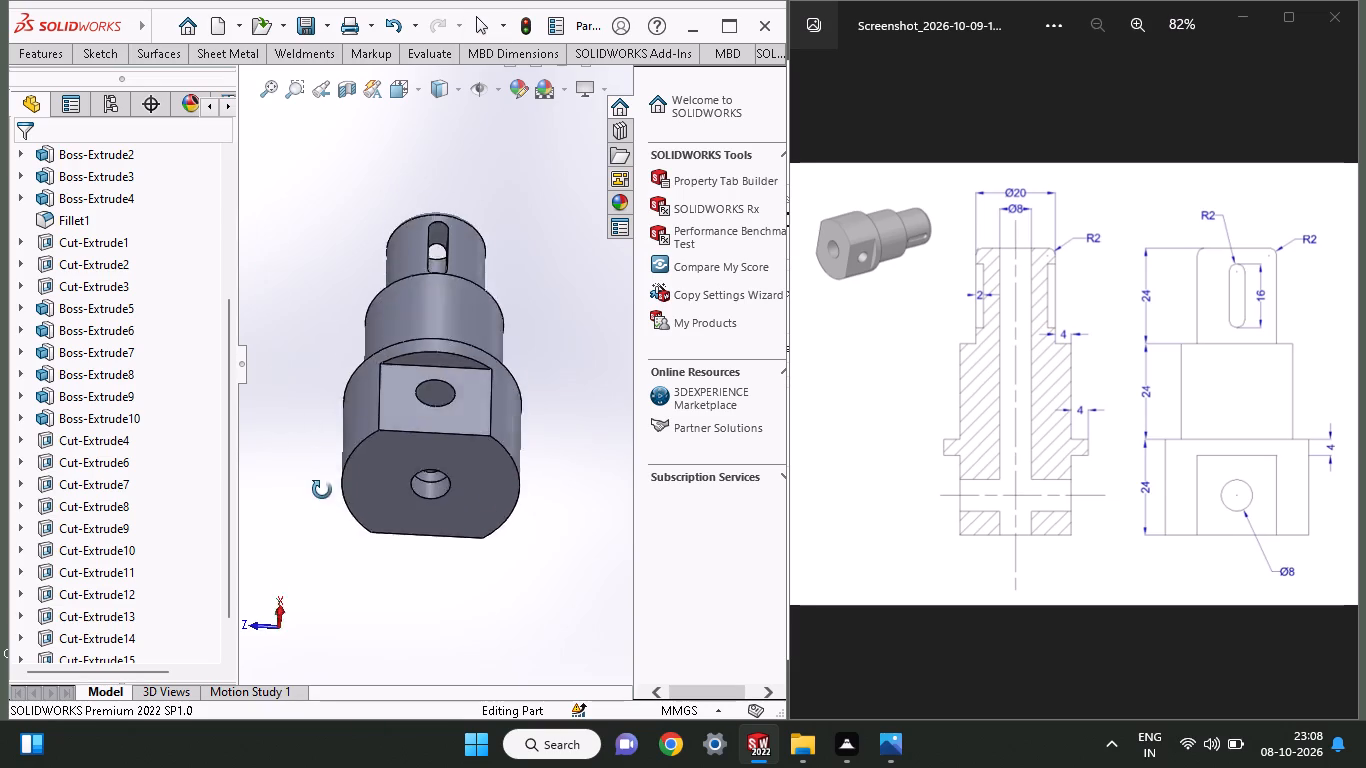
pyautogui.moveTo(322, 490); pyautogui.dragTo(420, 571, button='middle')
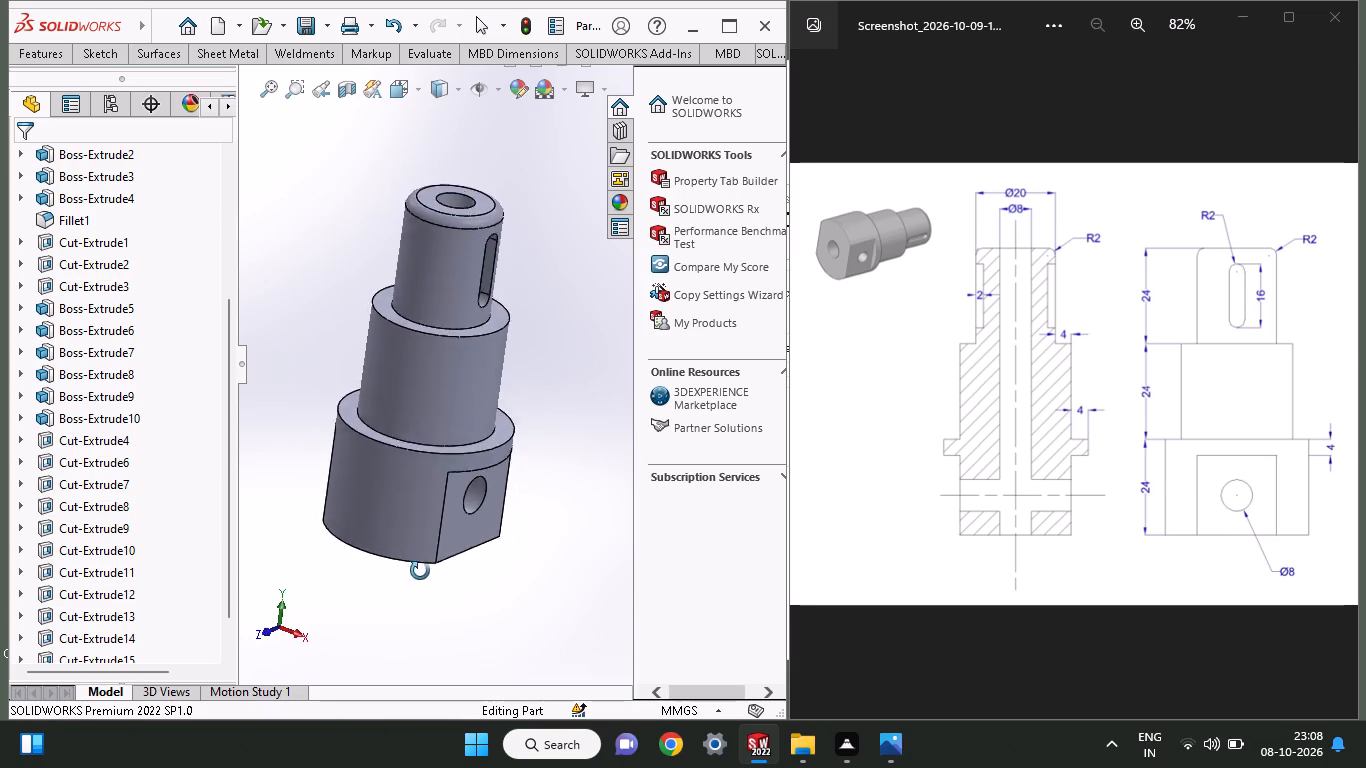
pyautogui.moveTo(420, 571); pyautogui.dragTo(456, 557, button='middle')
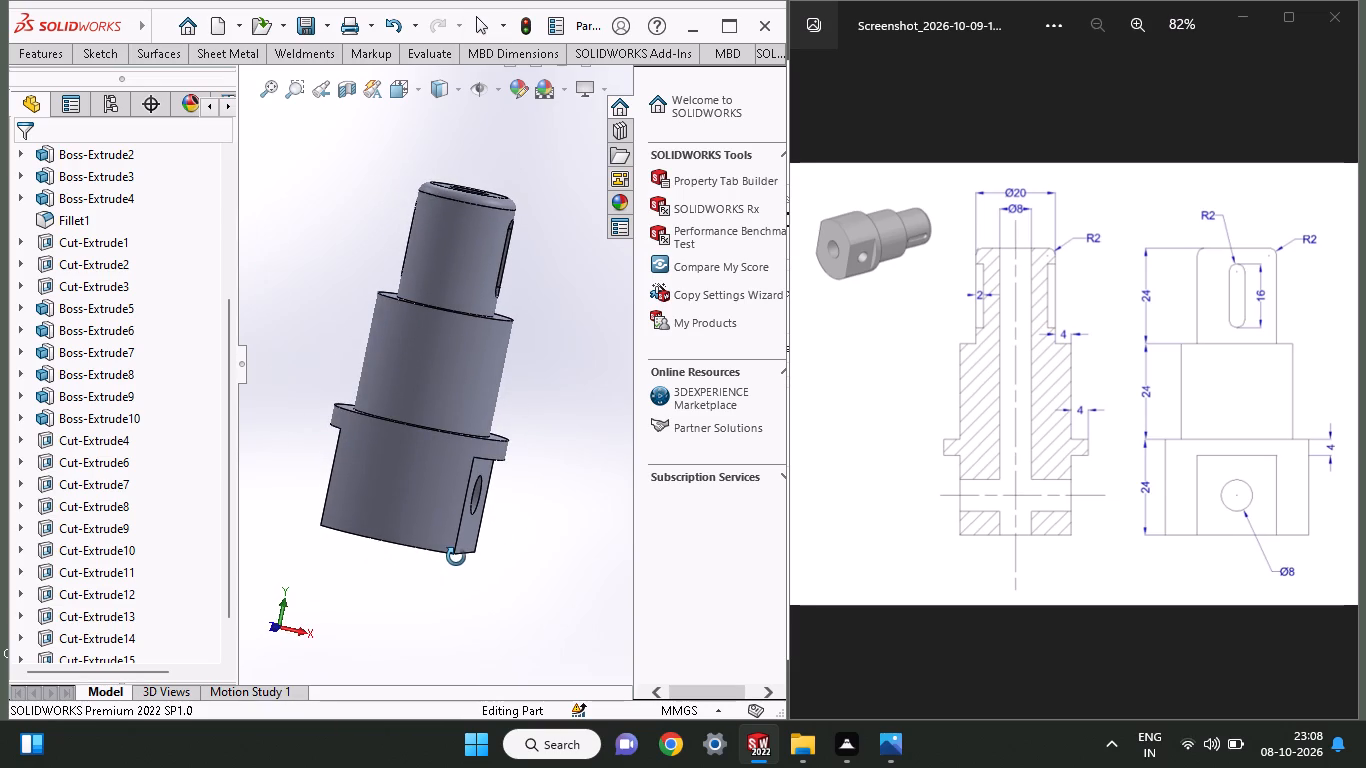
pyautogui.moveTo(456, 557); pyautogui.dragTo(506, 573, button='middle')
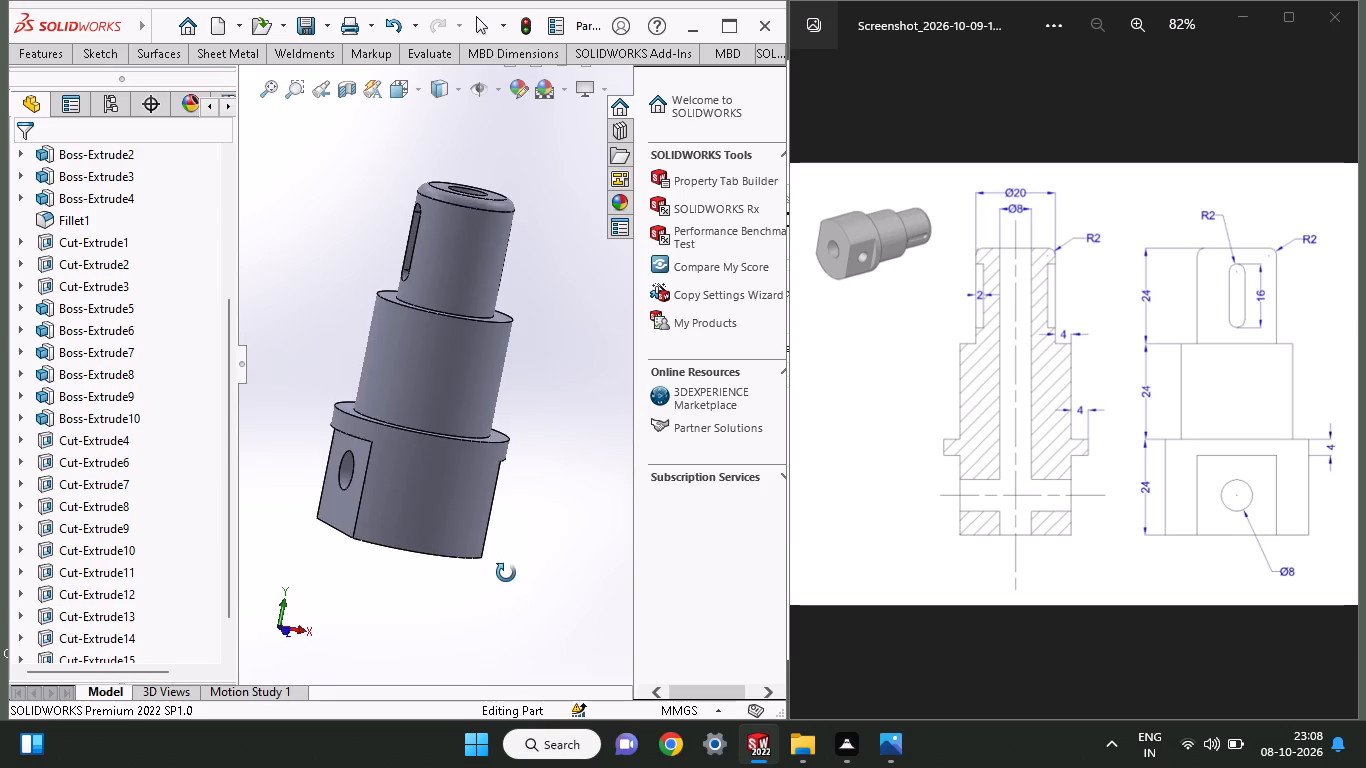
pyautogui.moveTo(506, 573); pyautogui.dragTo(460, 608, button='middle')
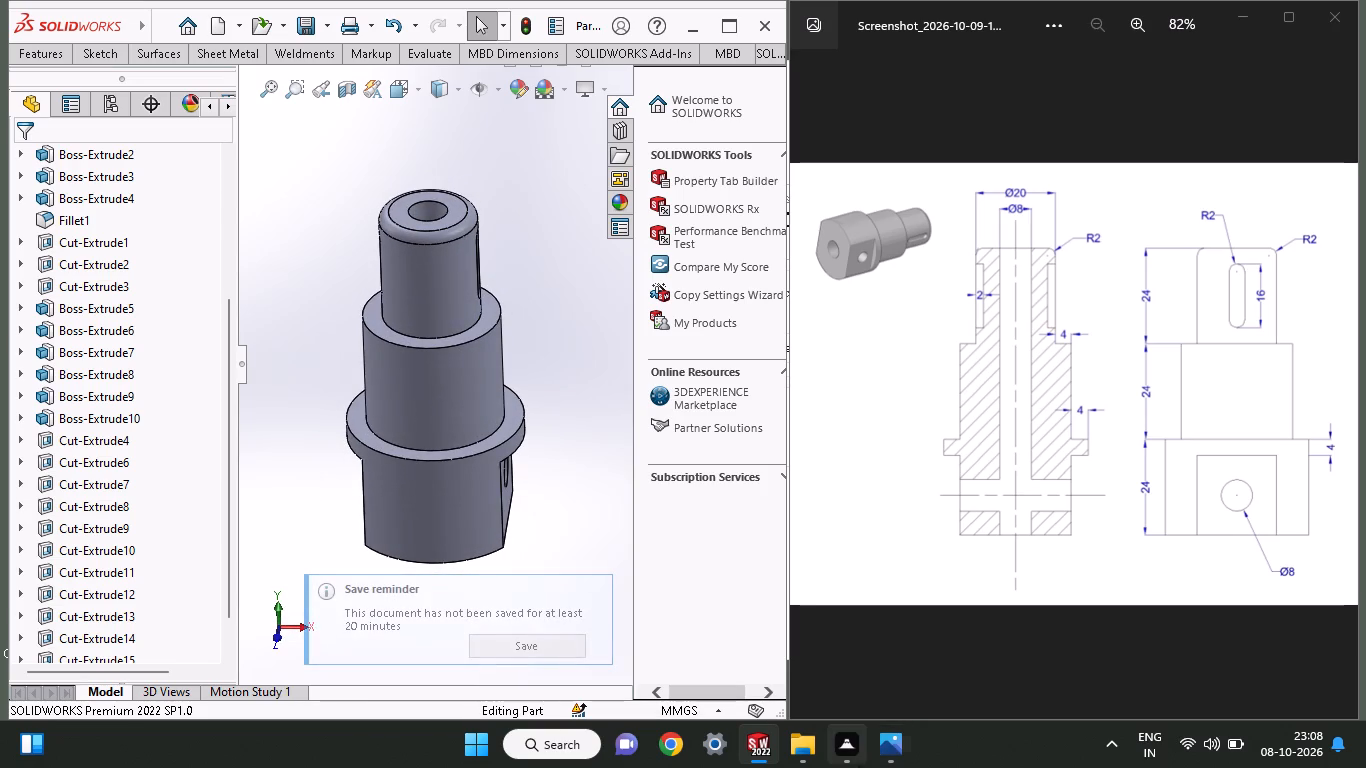
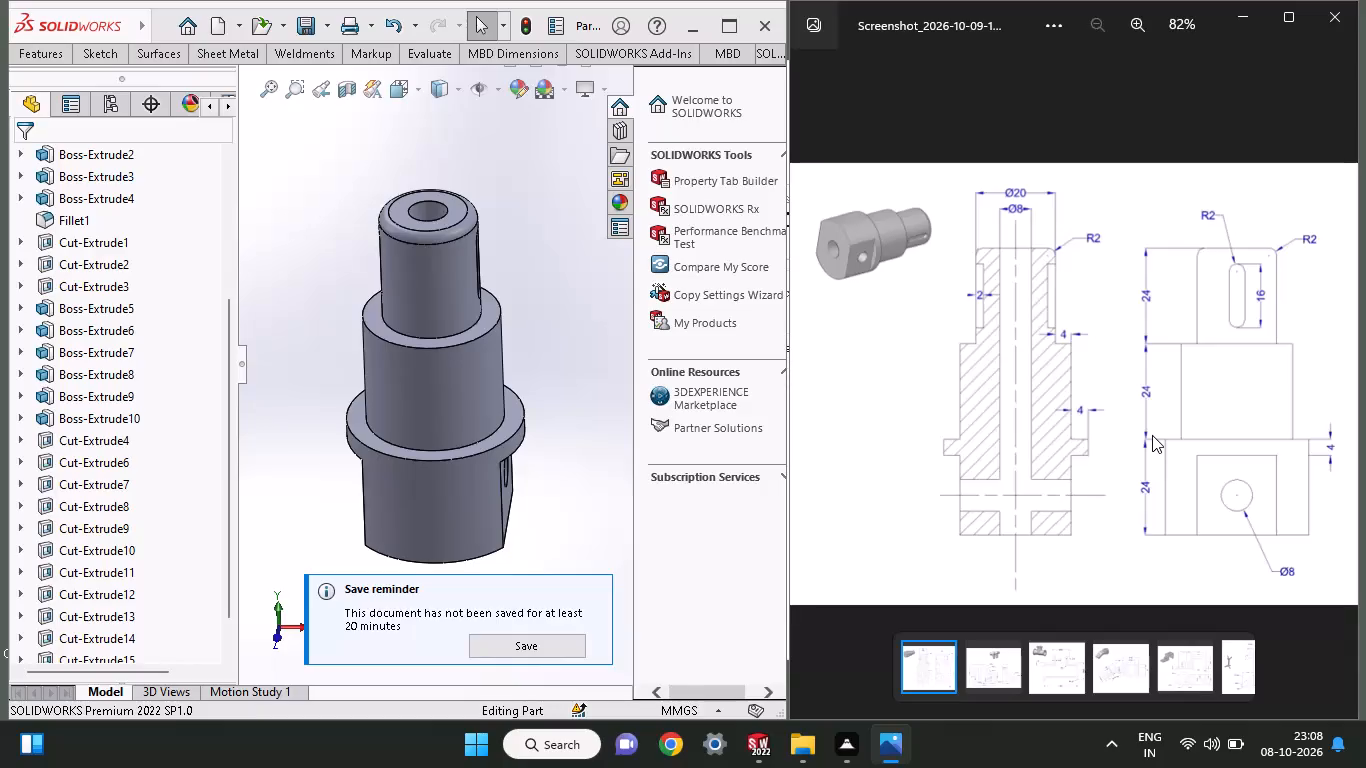
# Save the part in Documents under the name 100 ex- 89.
pyautogui.click(1152, 435)
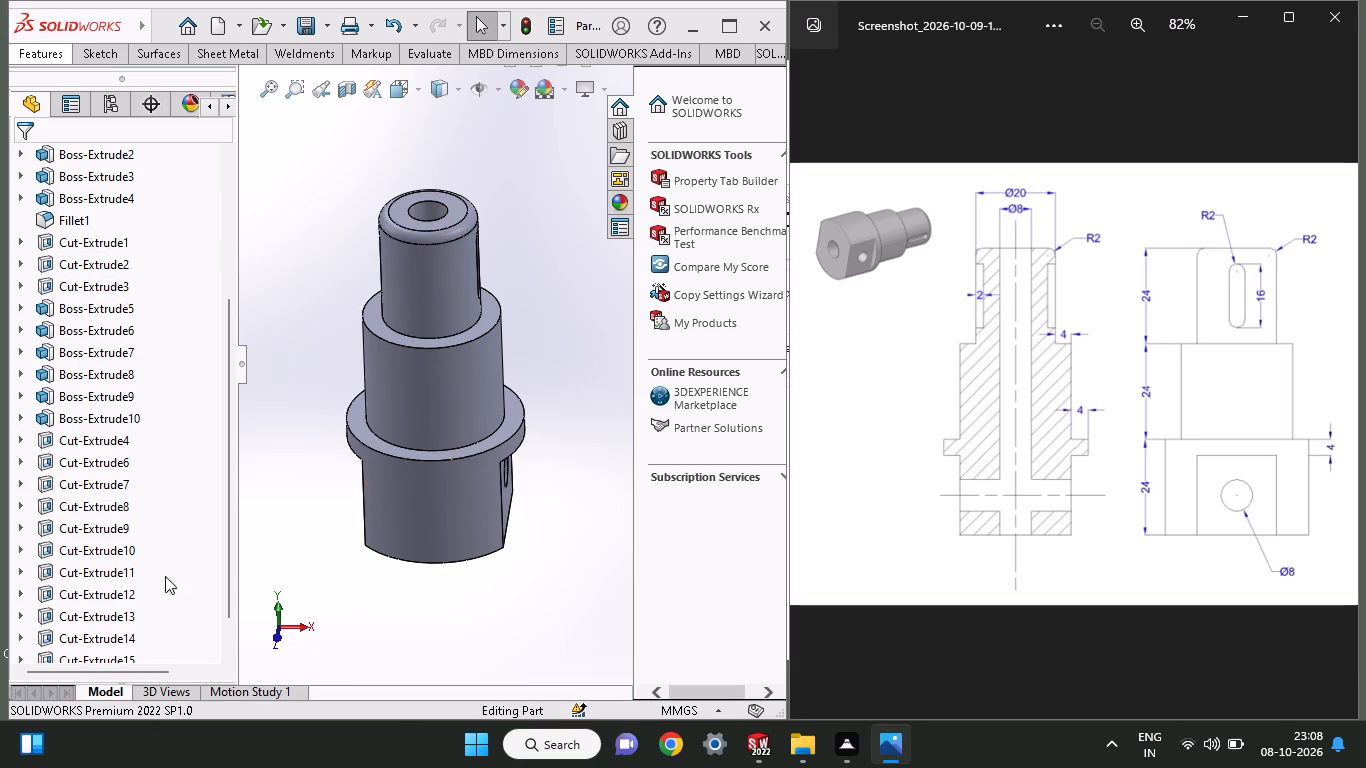
pyautogui.click(322, 19)
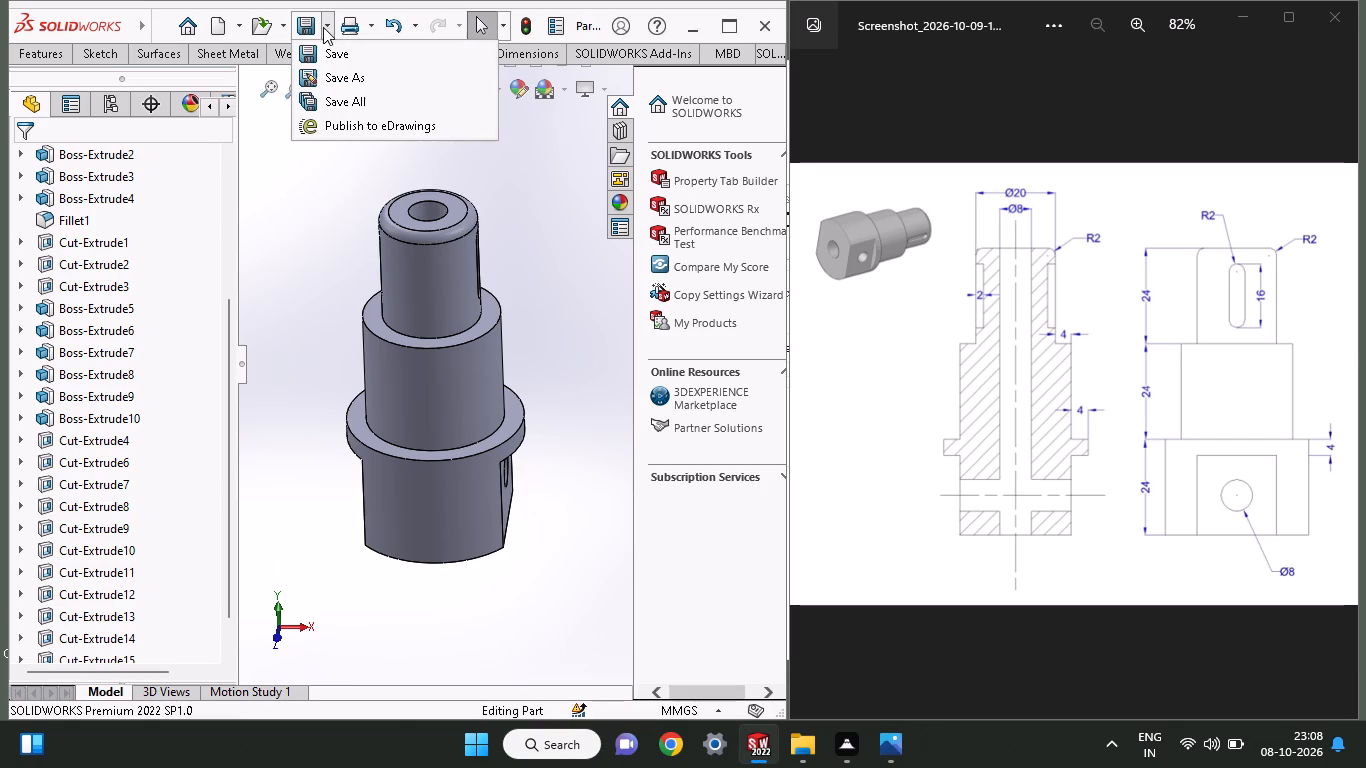
pyautogui.click(326, 79)
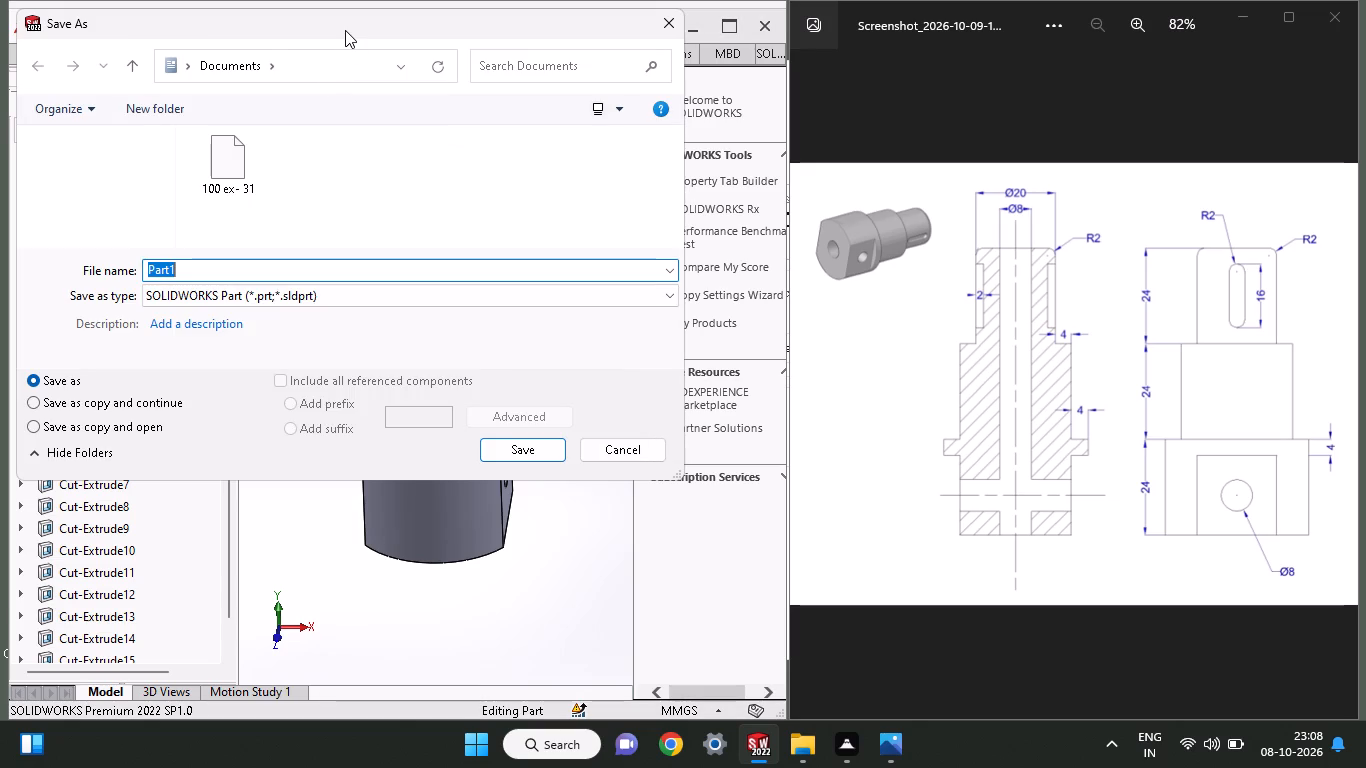
pyautogui.press('BackSpace')
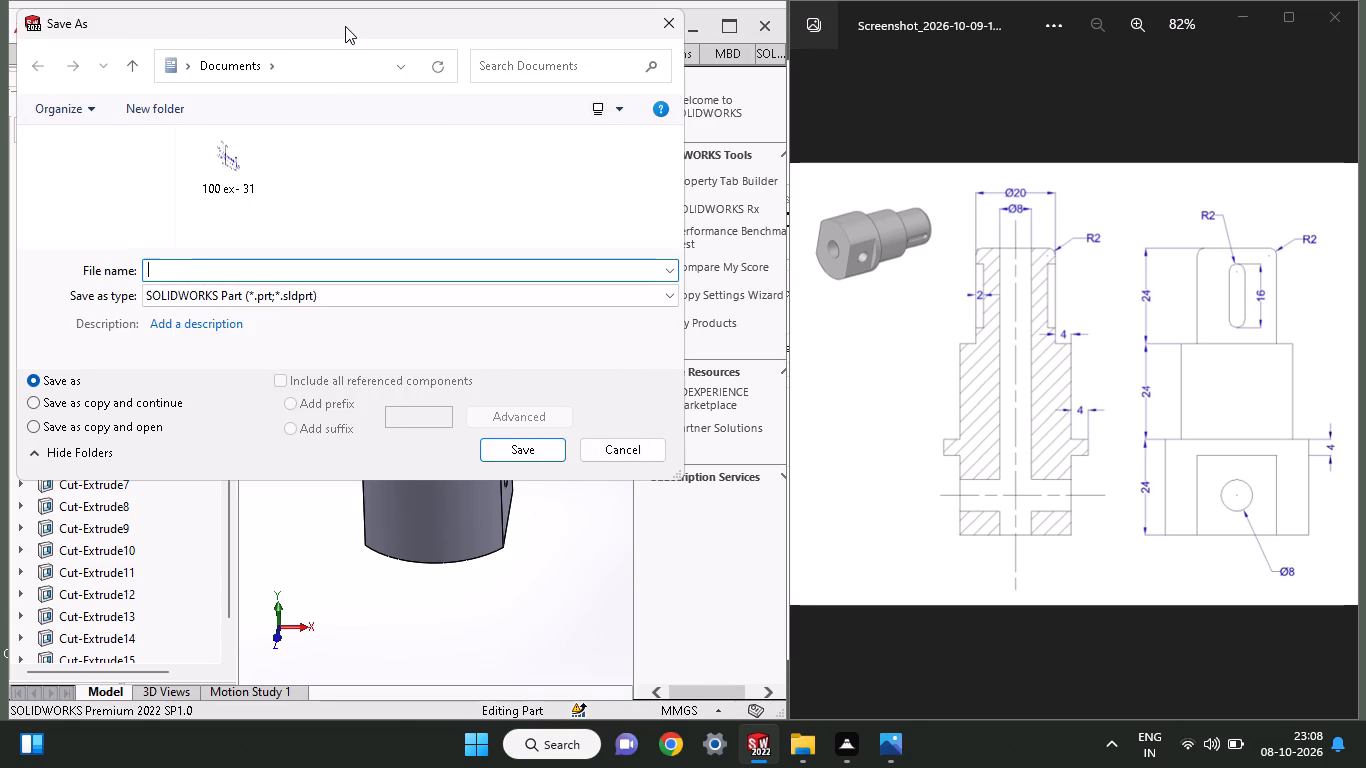
pyautogui.write('10')
pyautogui.press('0')
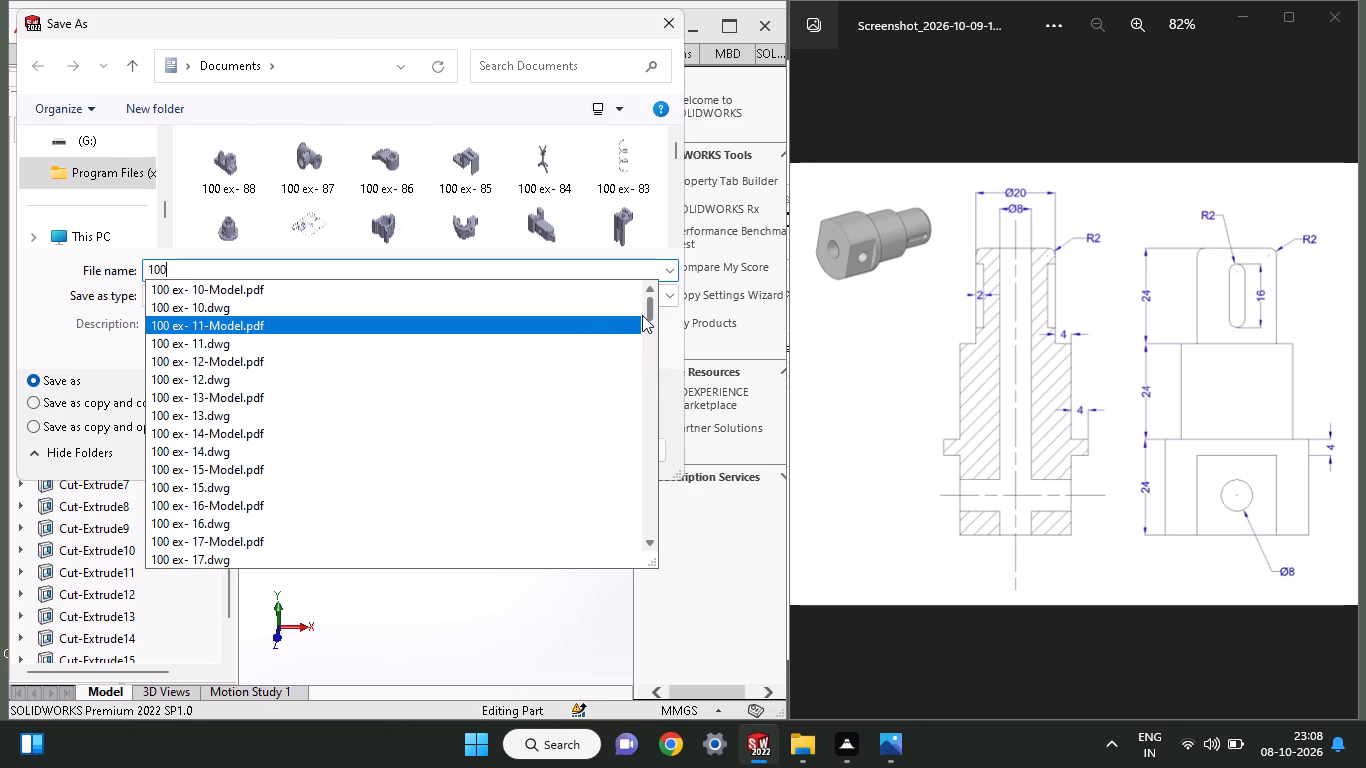
pyautogui.moveTo(642, 315); pyautogui.dragTo(653, 561)
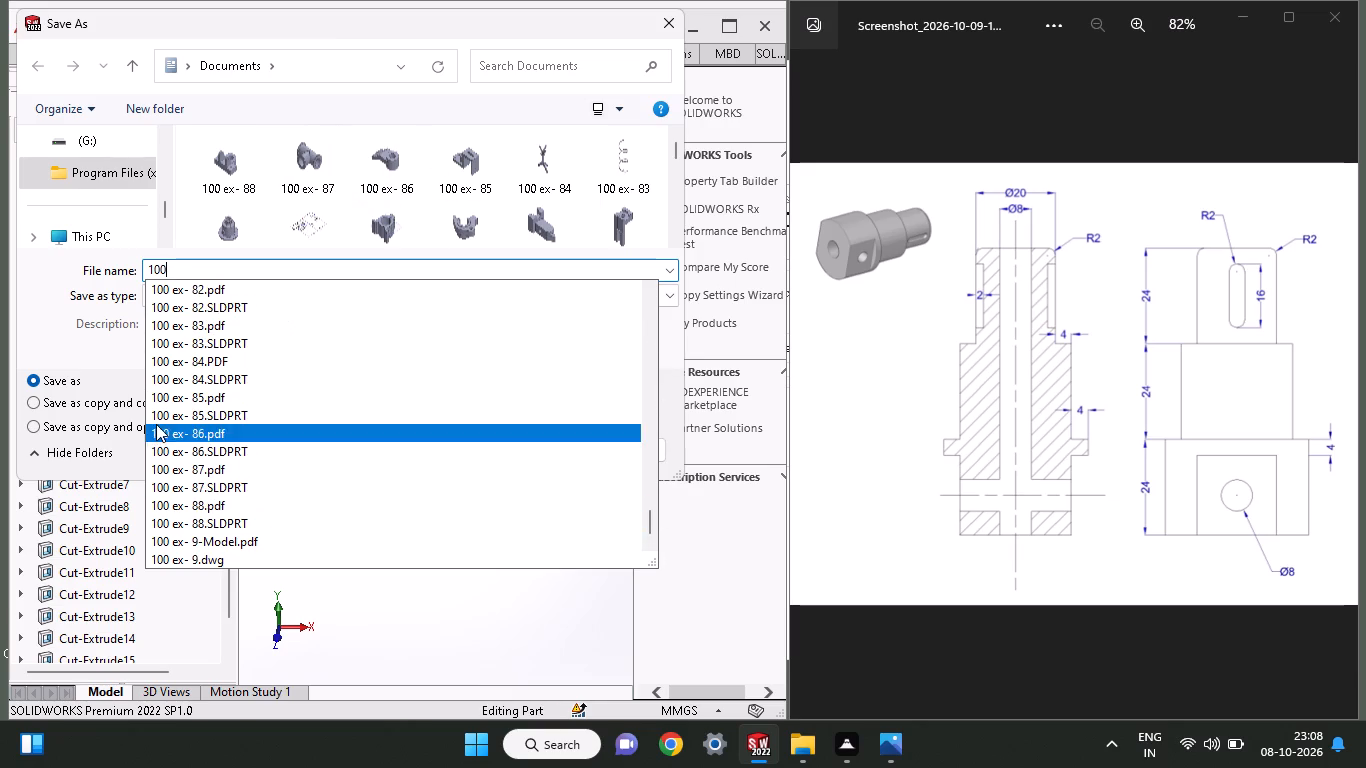
pyautogui.click(183, 528)
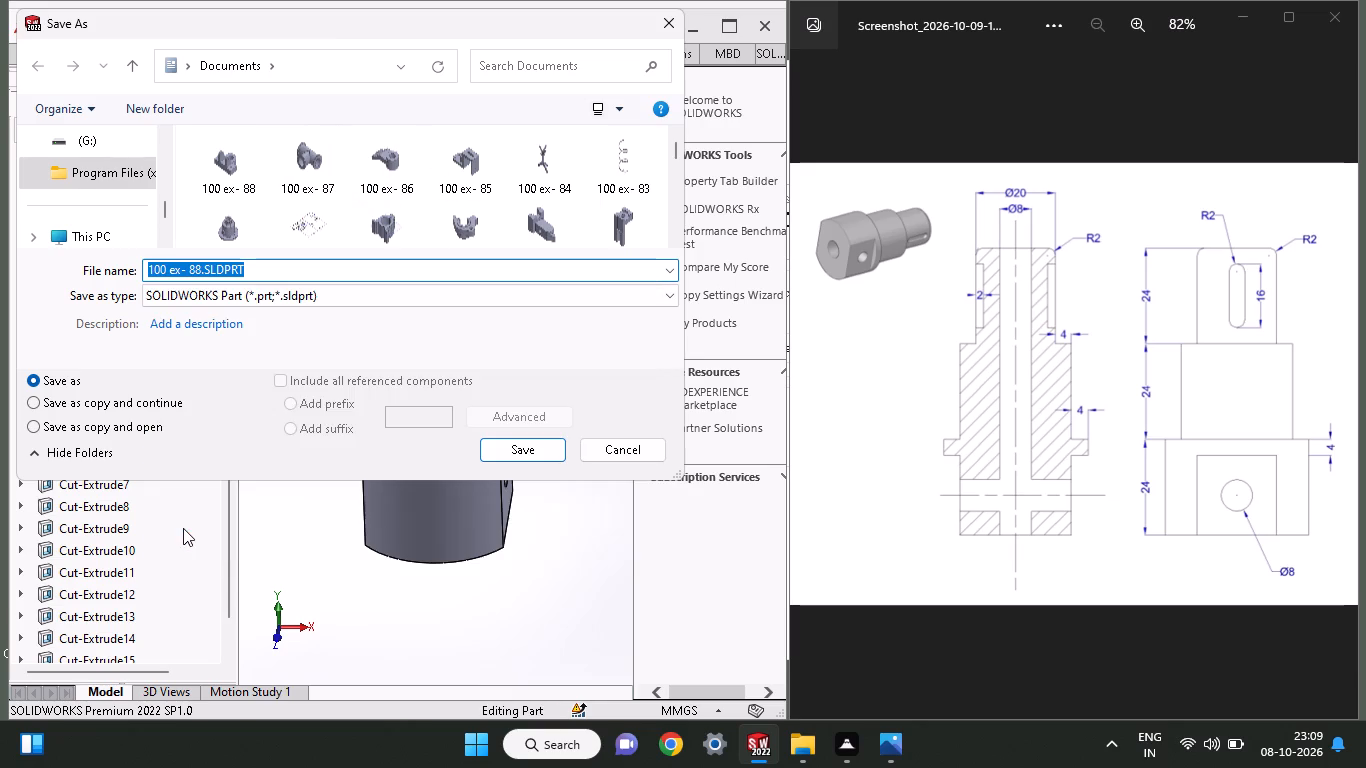
pyautogui.click(252, 270)
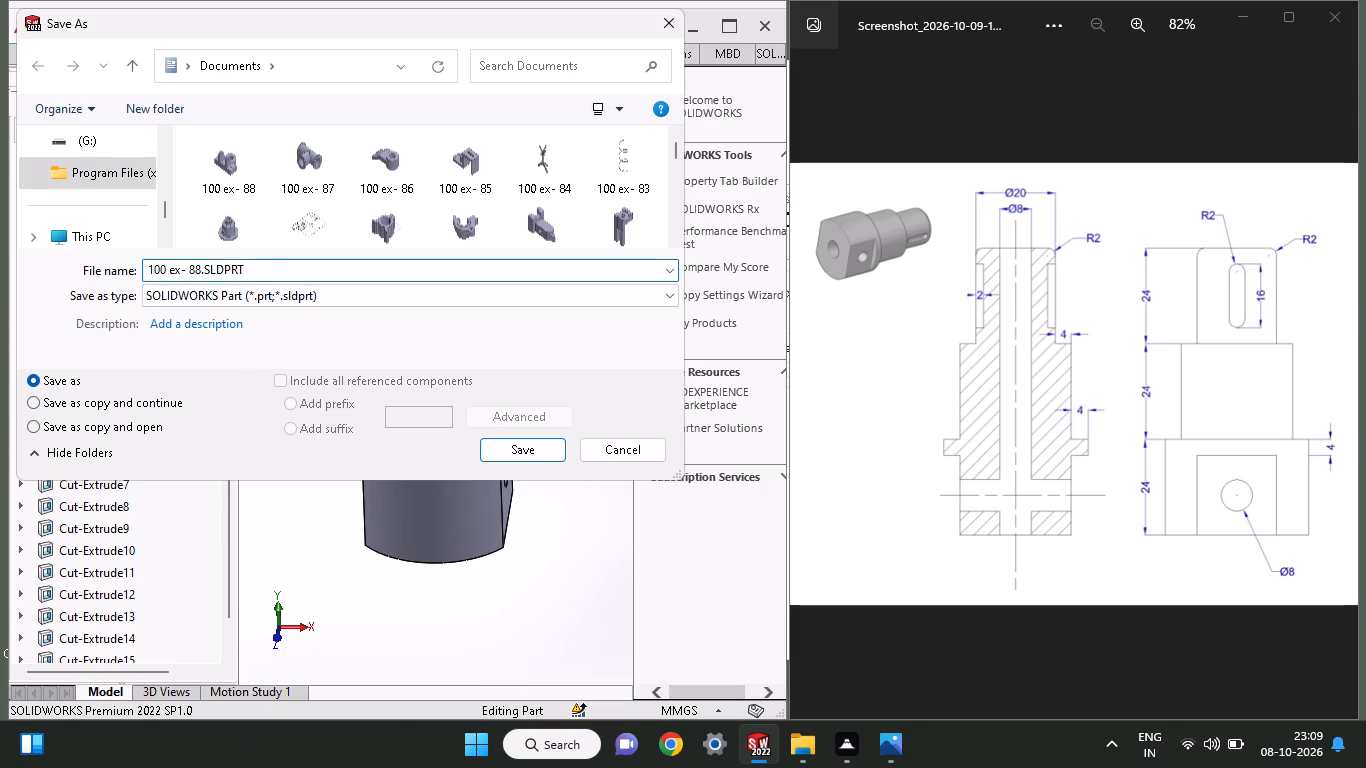
pyautogui.press('BackSpace')
pyautogui.press('BackSpace')
pyautogui.press('BackSpace')
pyautogui.press('BackSpace')
pyautogui.press('BackSpace')
pyautogui.press('BackSpace')
pyautogui.press('BackSpace')
pyautogui.press('BackSpace')
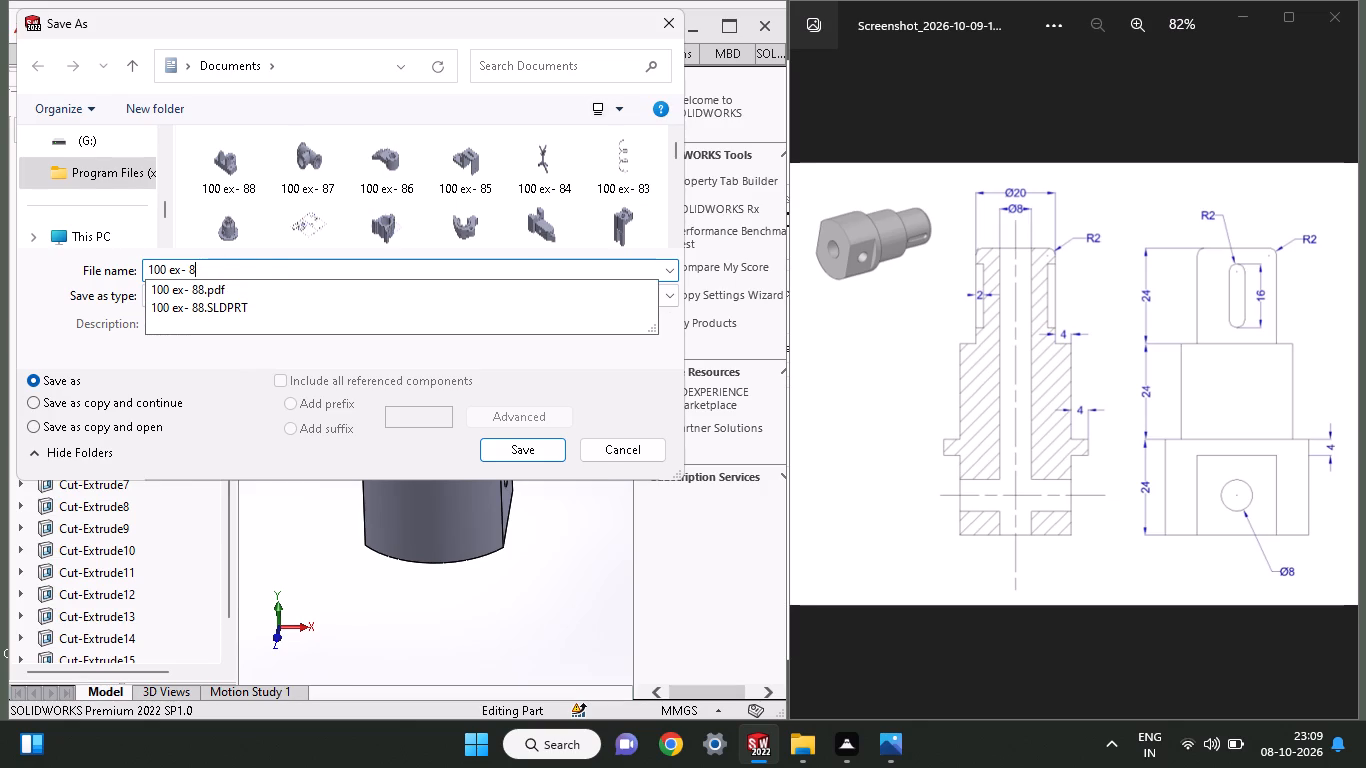
pyautogui.press('9')
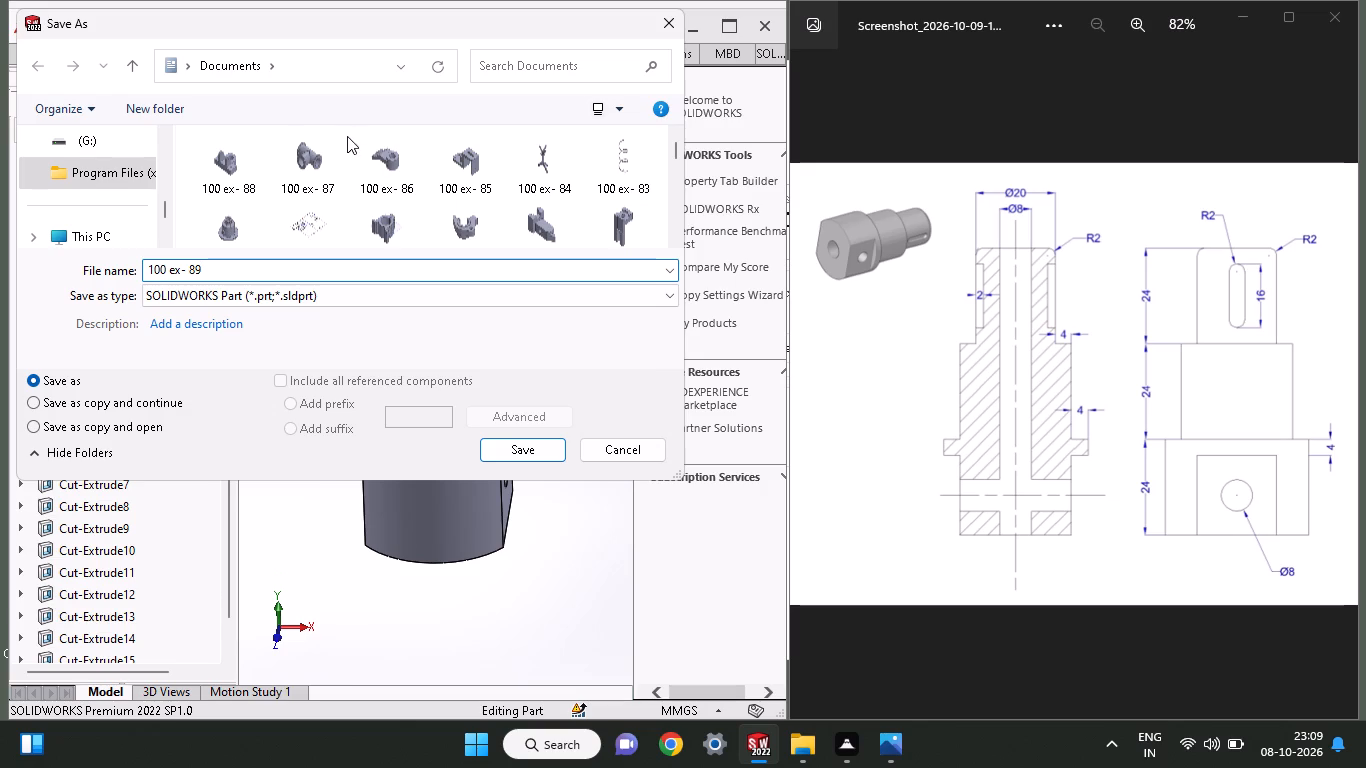
pyautogui.click(499, 440)
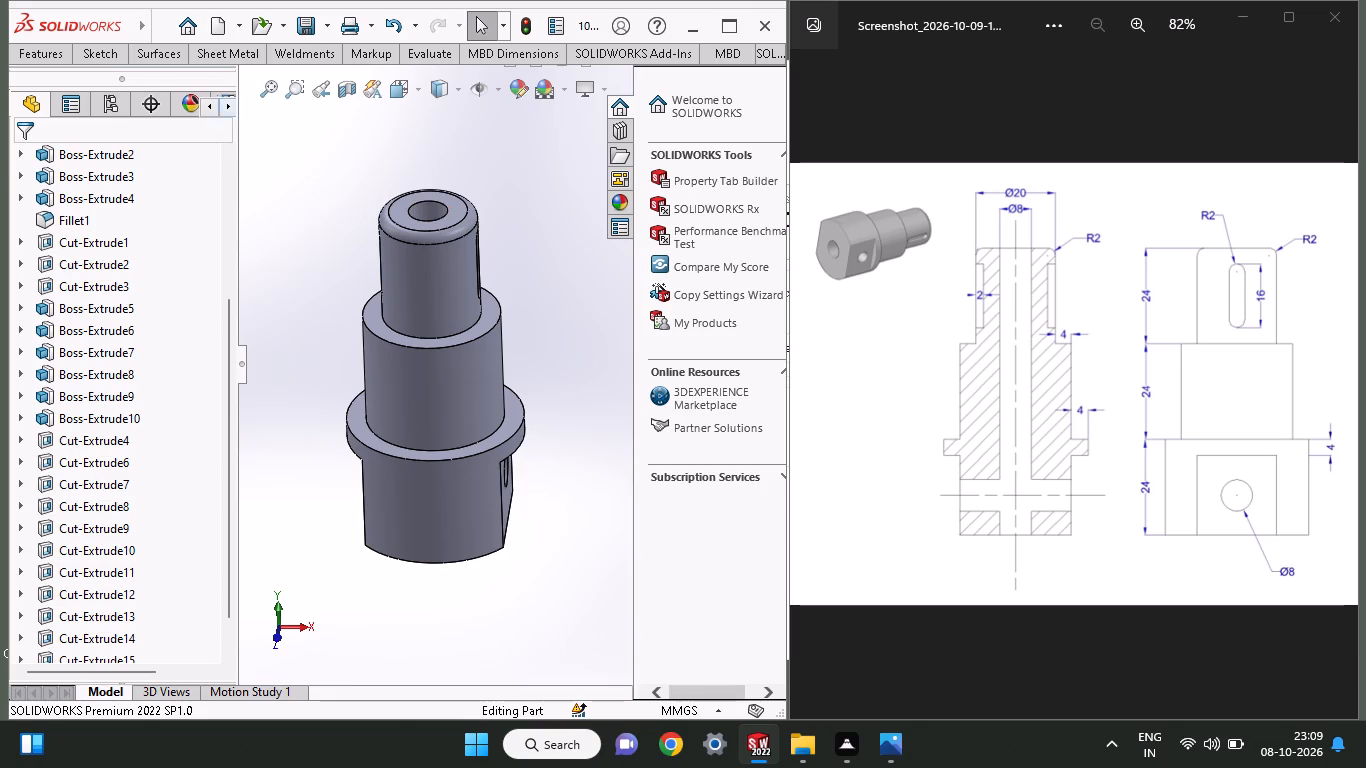
# Create a new drawing from the part on an A (ANSI) Landscape sheet with the sheet format displayed.
pyautogui.click(240, 29)
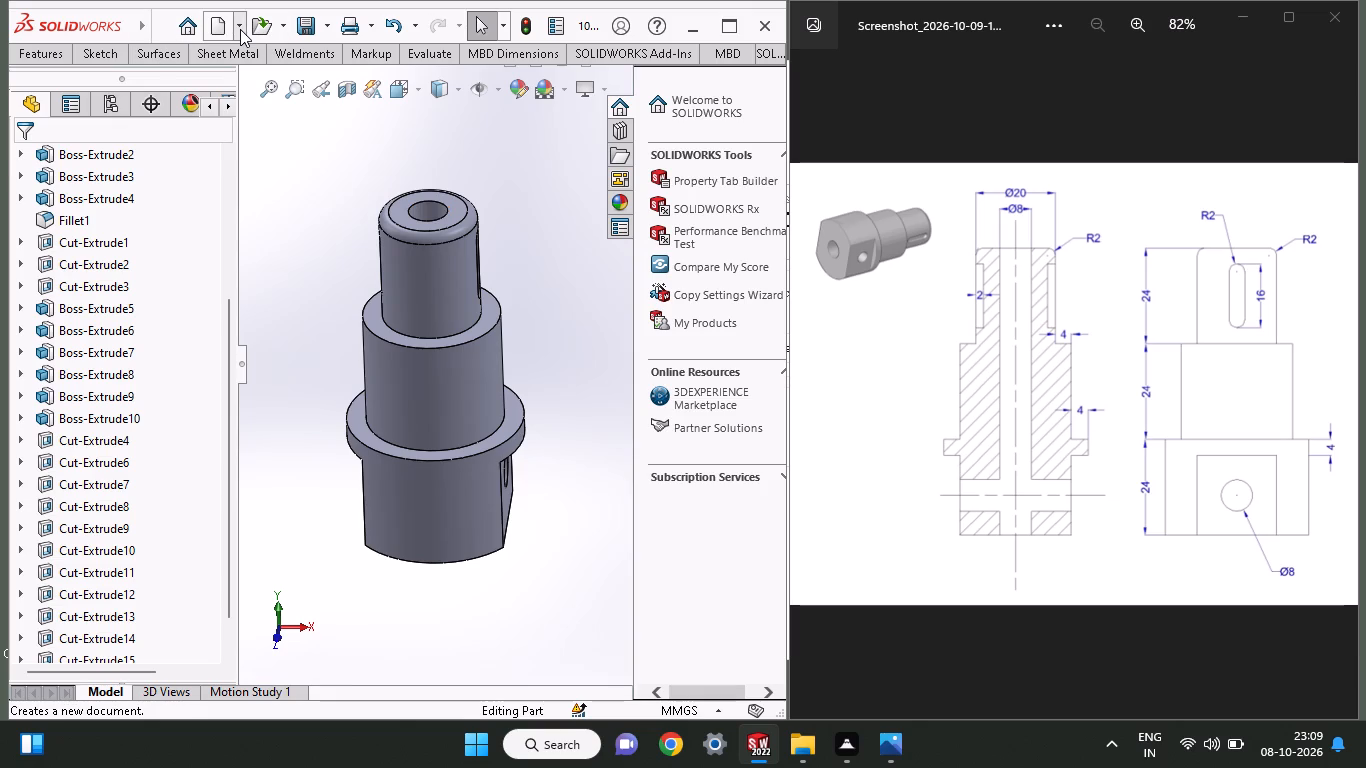
pyautogui.click(240, 81)
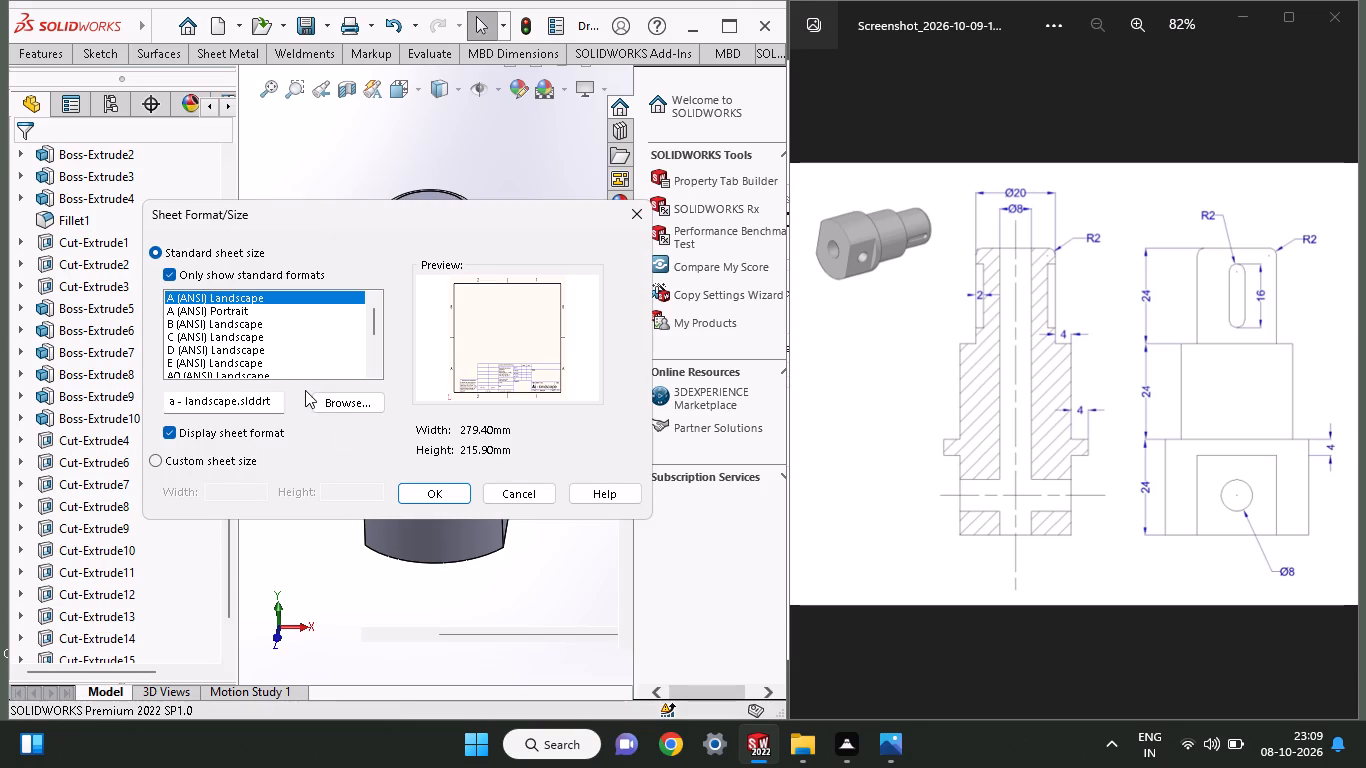
pyautogui.click(432, 490)
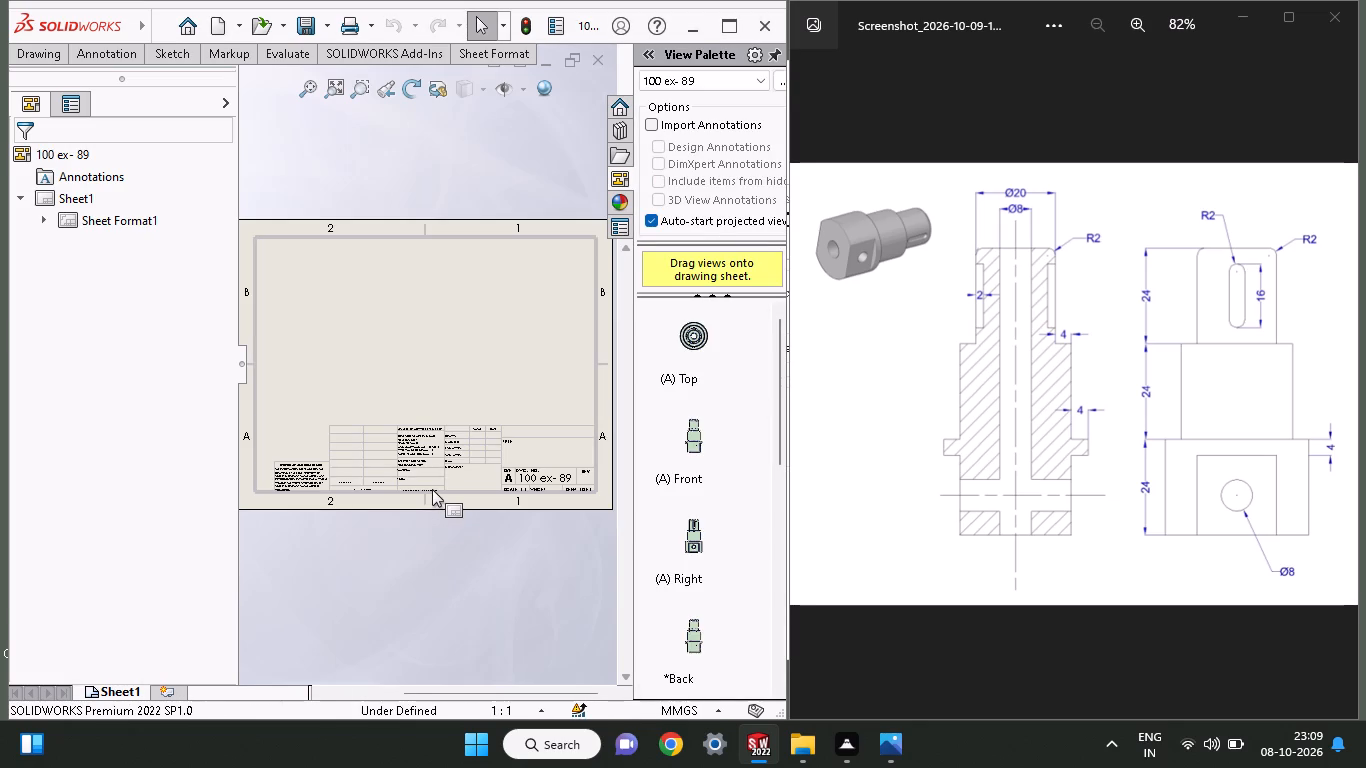
# Delete the drawing's original sheet containing the border and title block.
pyautogui.moveTo(408, 418); pyautogui.dragTo(412, 476)
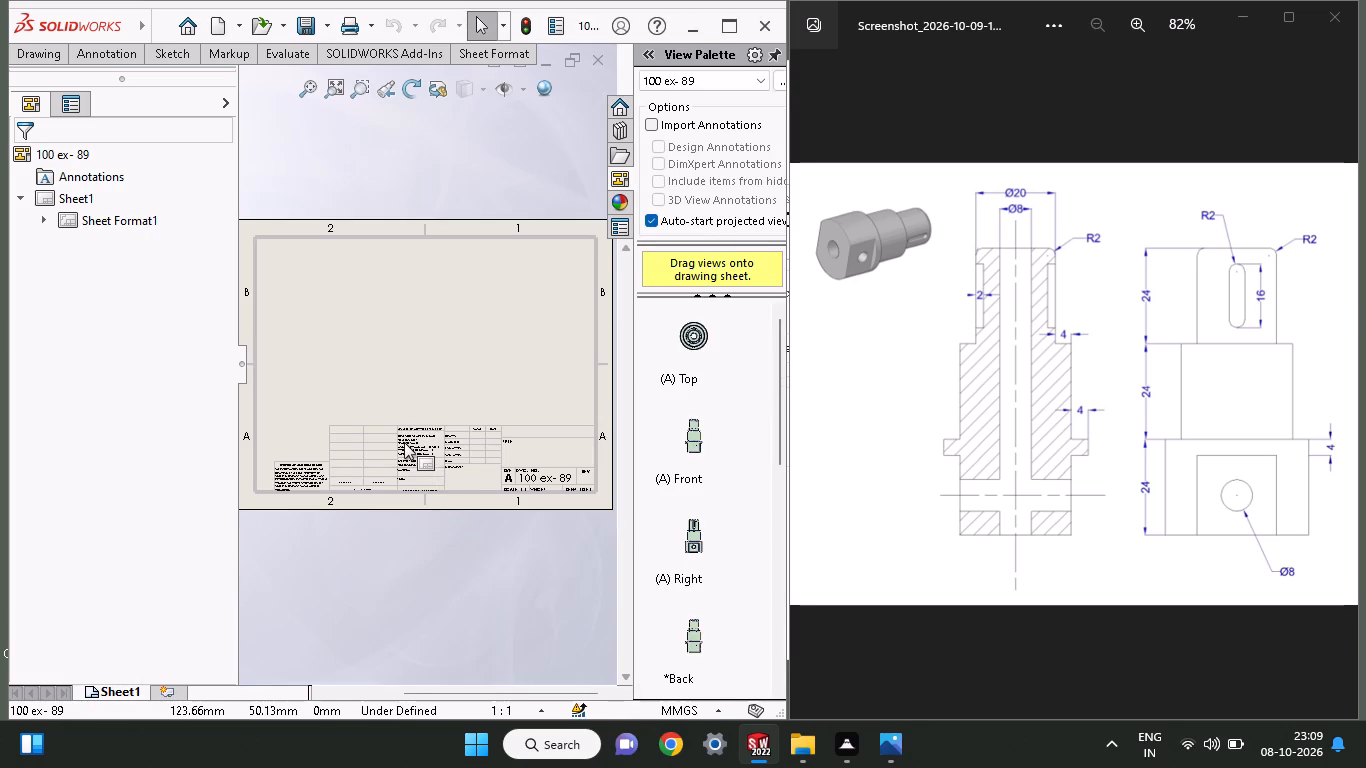
pyautogui.rightClick(404, 441)
pyautogui.click(440, 475)
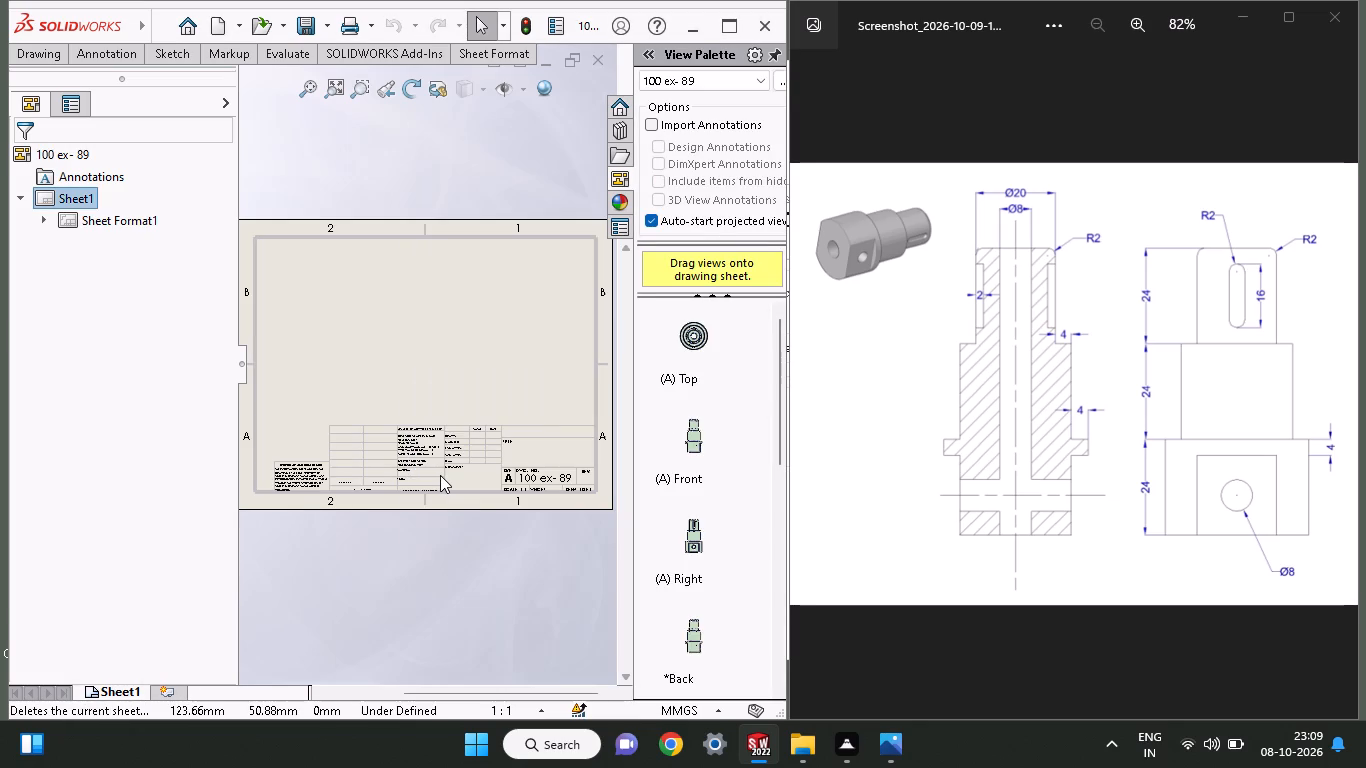
pyautogui.moveTo(430, 409); pyautogui.dragTo(429, 465)
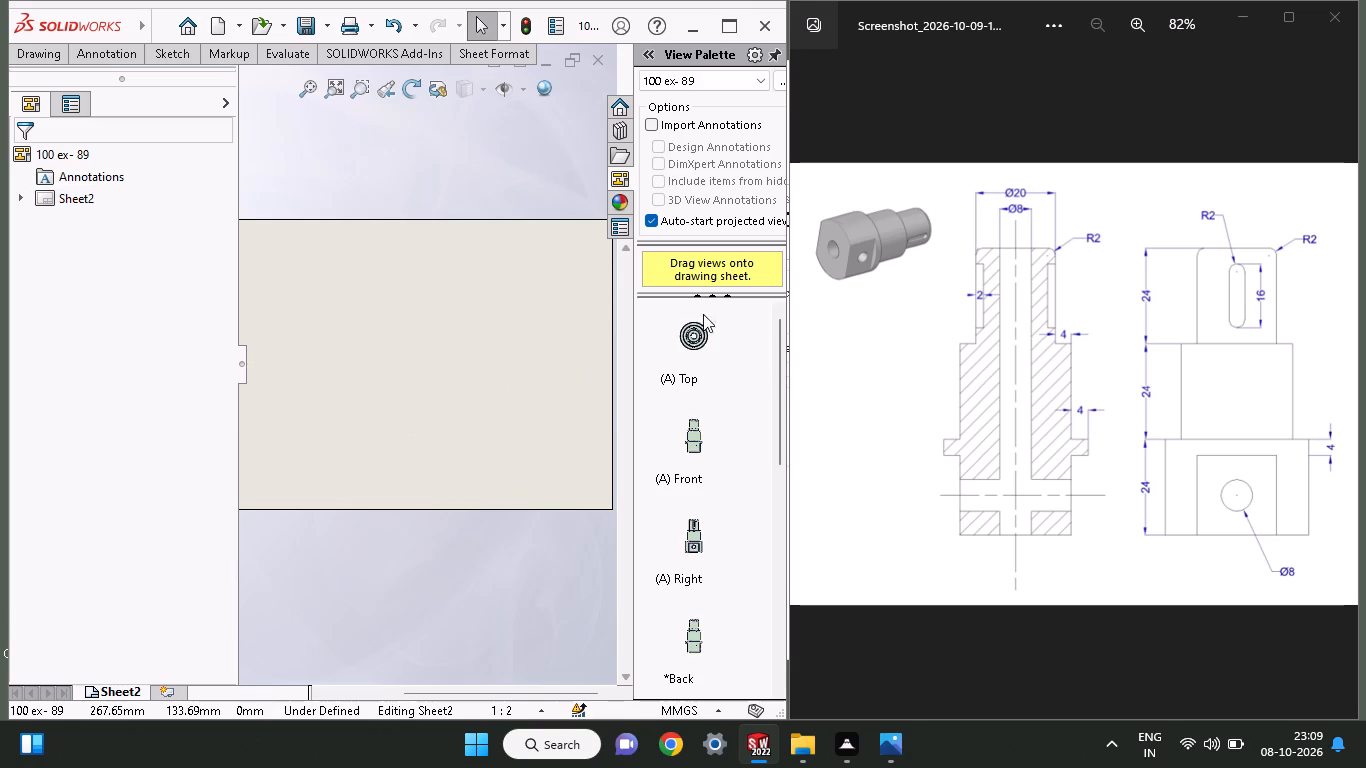
# Place the part's Current orientation view near the upper-left corner of the drawing sheet.
pyautogui.click(786, 345)
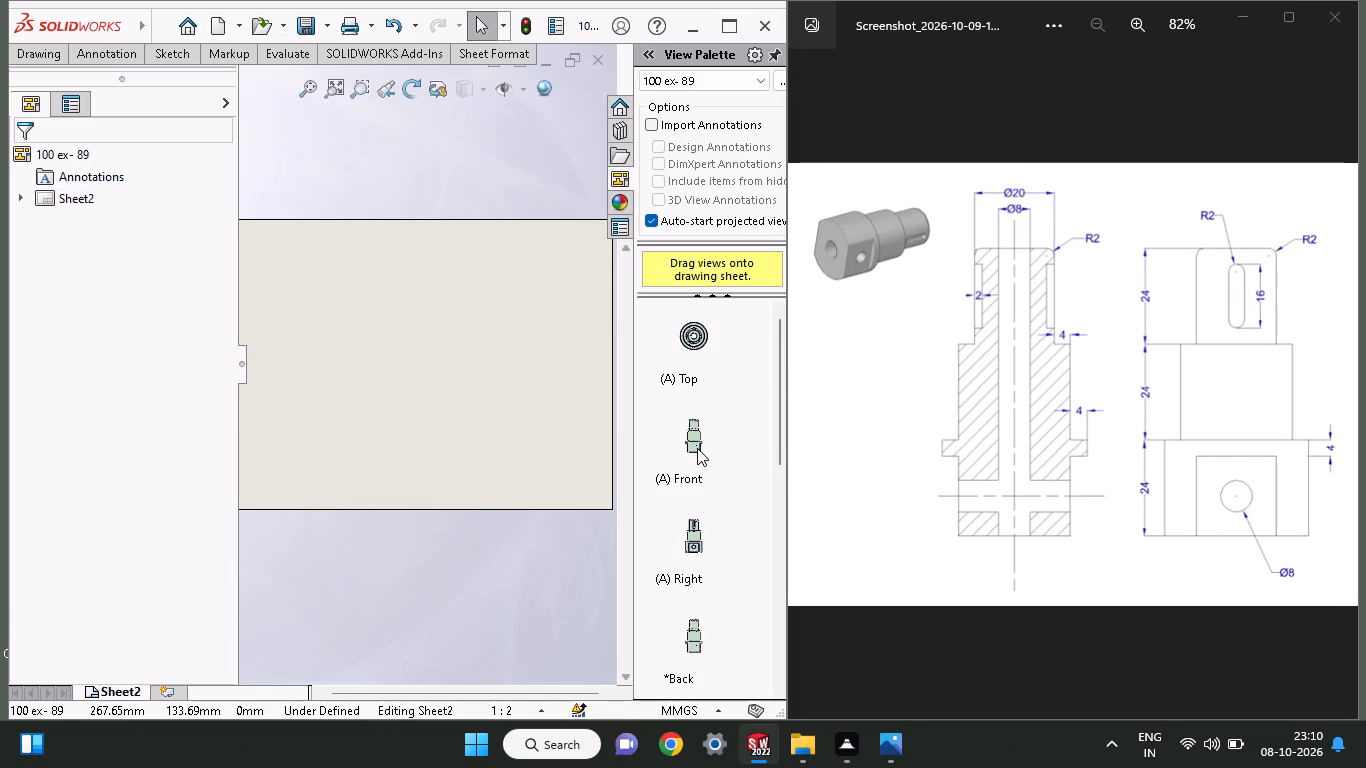
pyautogui.moveTo(783, 402); pyautogui.dragTo(784, 442)
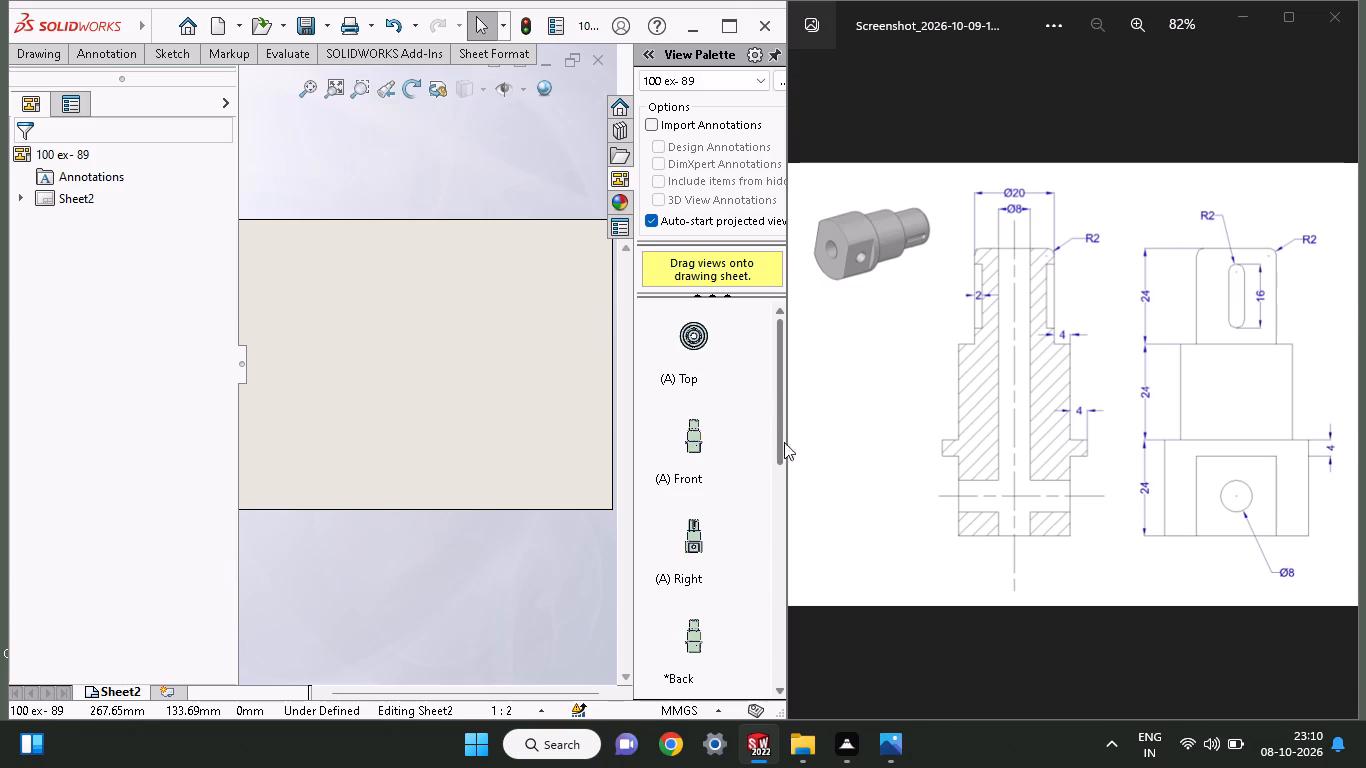
pyautogui.moveTo(784, 442); pyautogui.dragTo(795, 613)
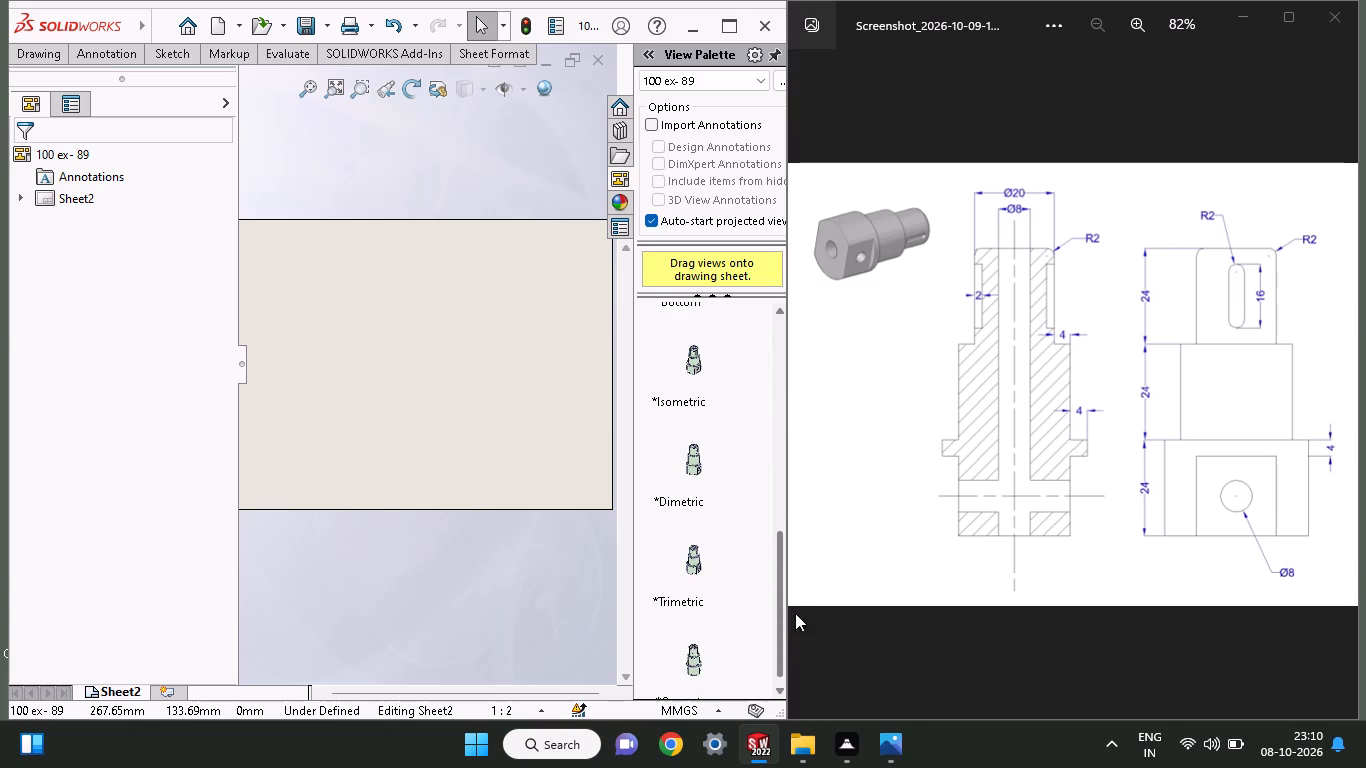
pyautogui.moveTo(795, 613); pyautogui.dragTo(834, 599)
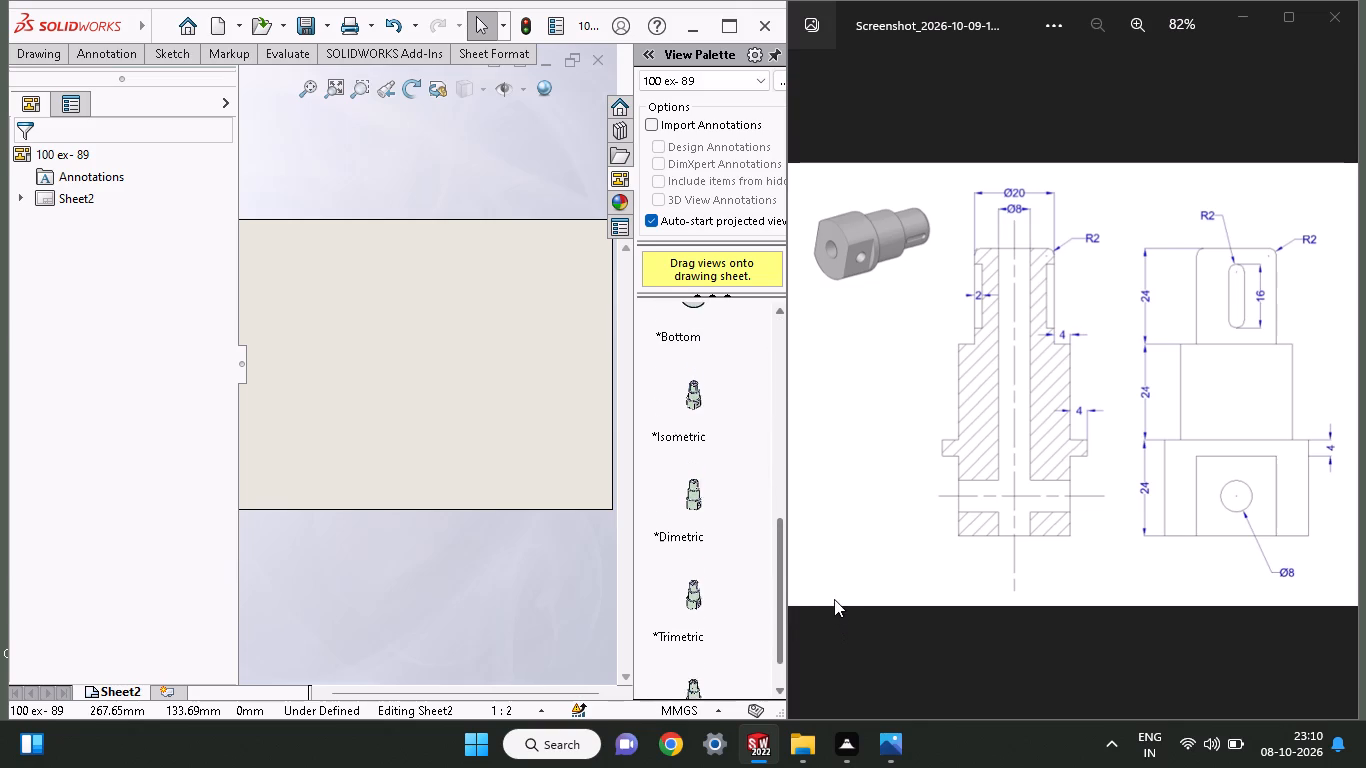
pyautogui.moveTo(834, 599); pyautogui.dragTo(832, 459)
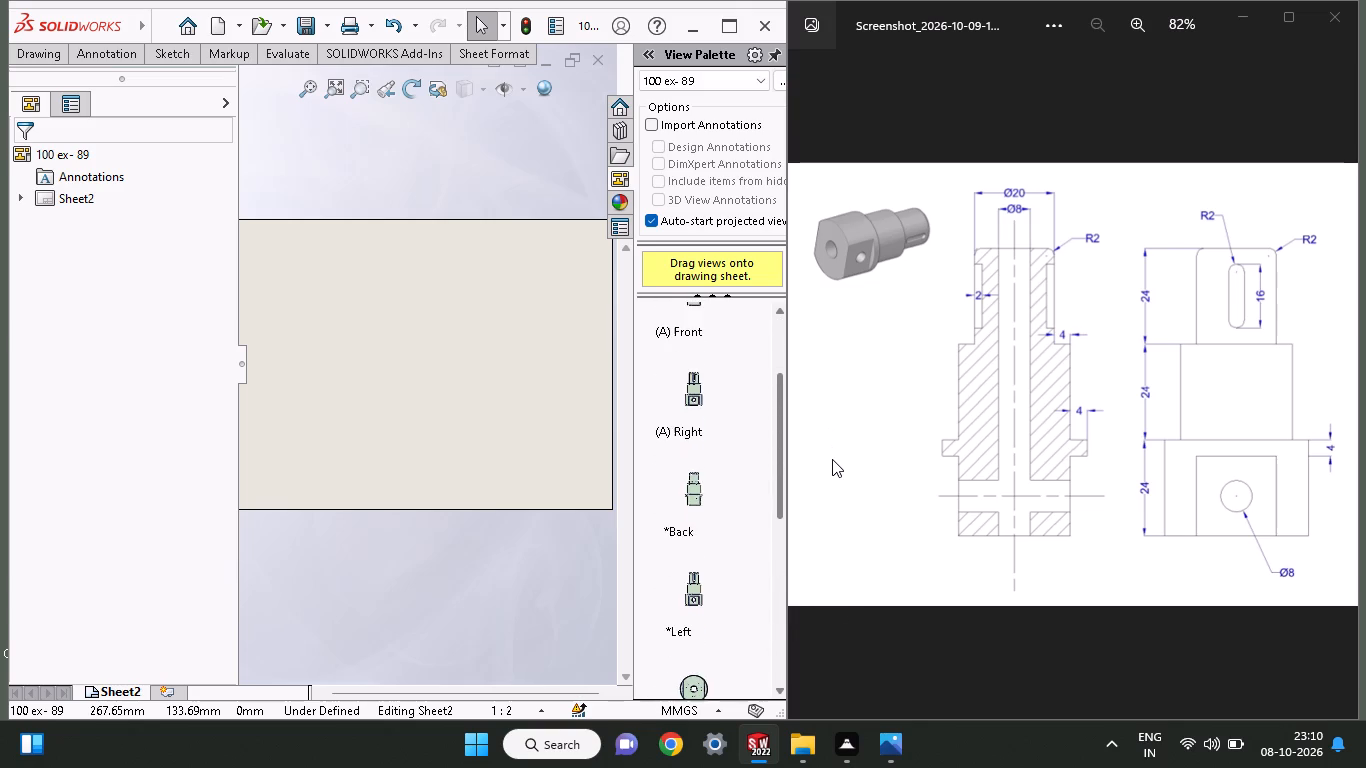
pyautogui.moveTo(832, 459); pyautogui.dragTo(832, 644)
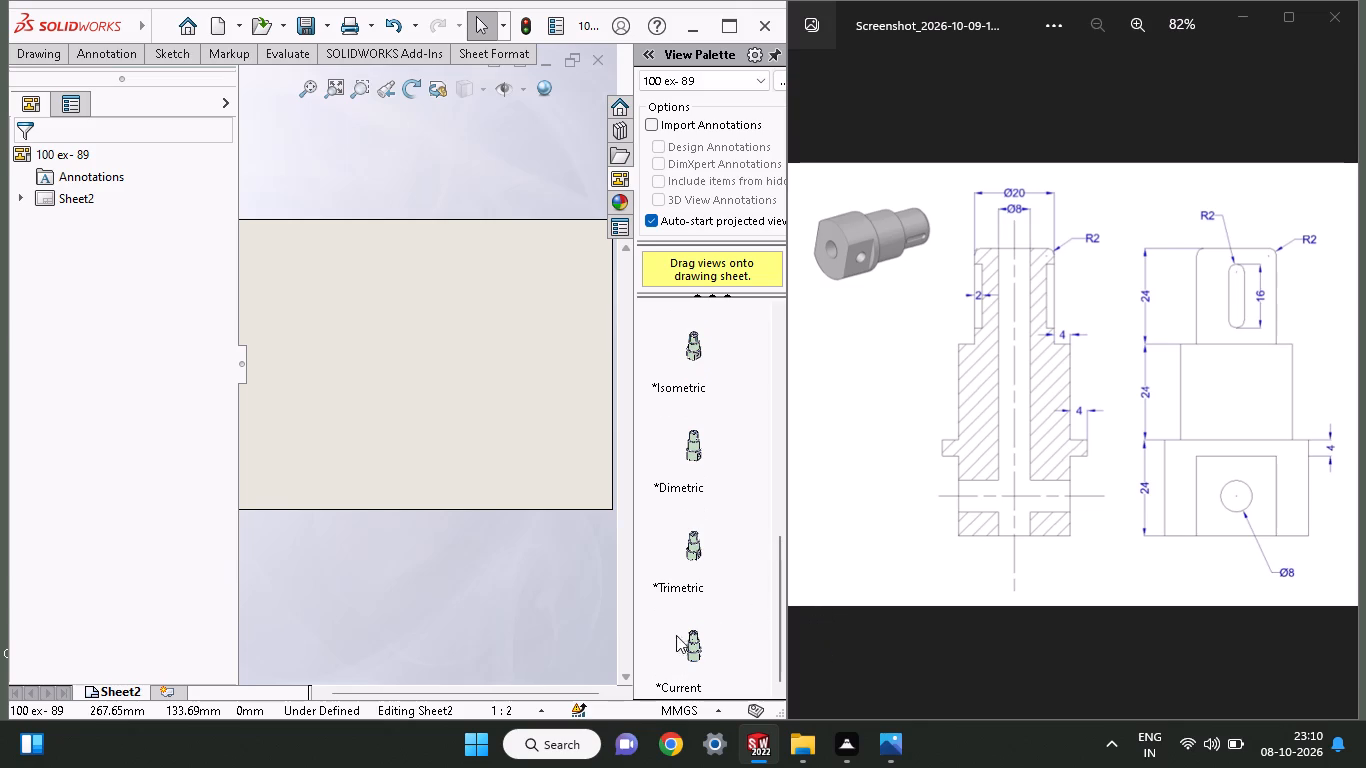
pyautogui.moveTo(693, 651); pyautogui.dragTo(673, 643)
pyautogui.moveTo(673, 643); pyautogui.dragTo(288, 286)
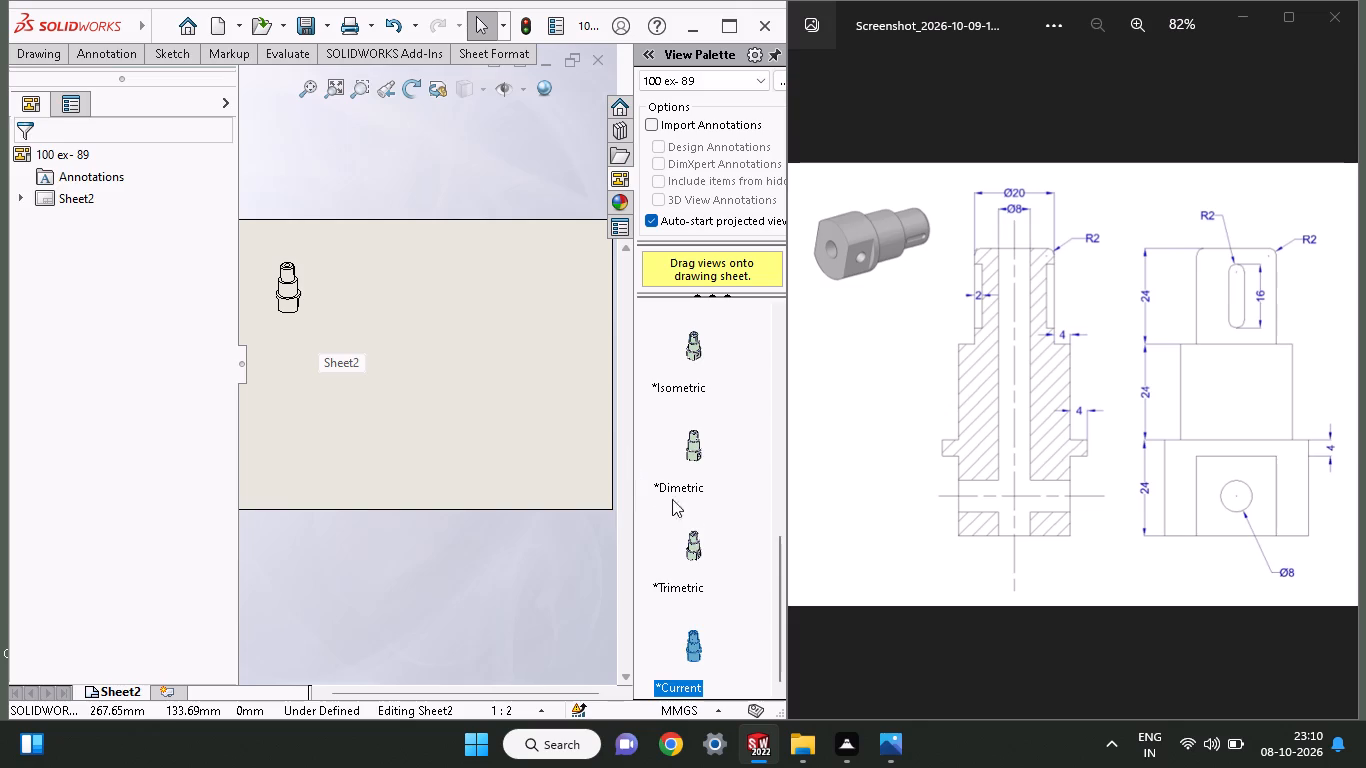
# Place the part's Back view on the sheet, below and slightly right of the pictorial view.
pyautogui.moveTo(785, 395); pyautogui.dragTo(796, 457)
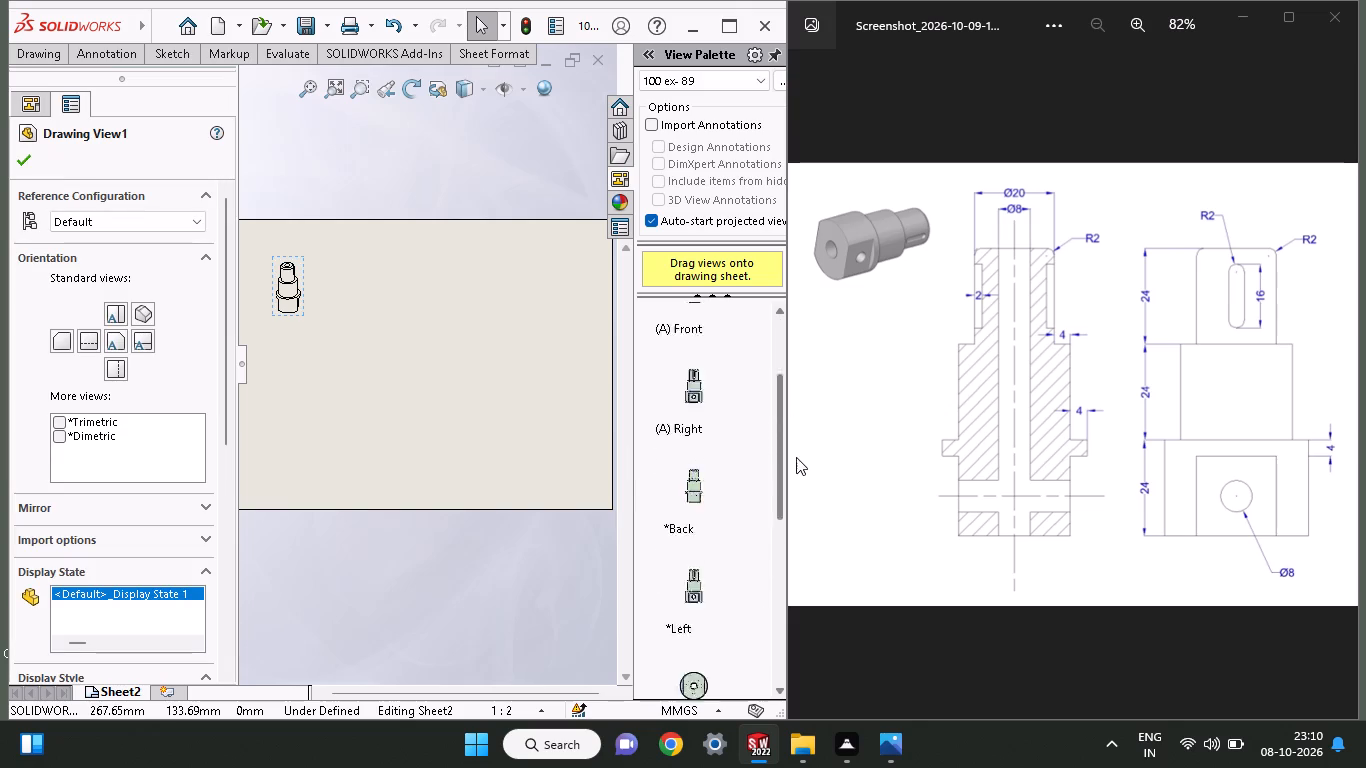
pyautogui.moveTo(796, 457); pyautogui.dragTo(798, 474)
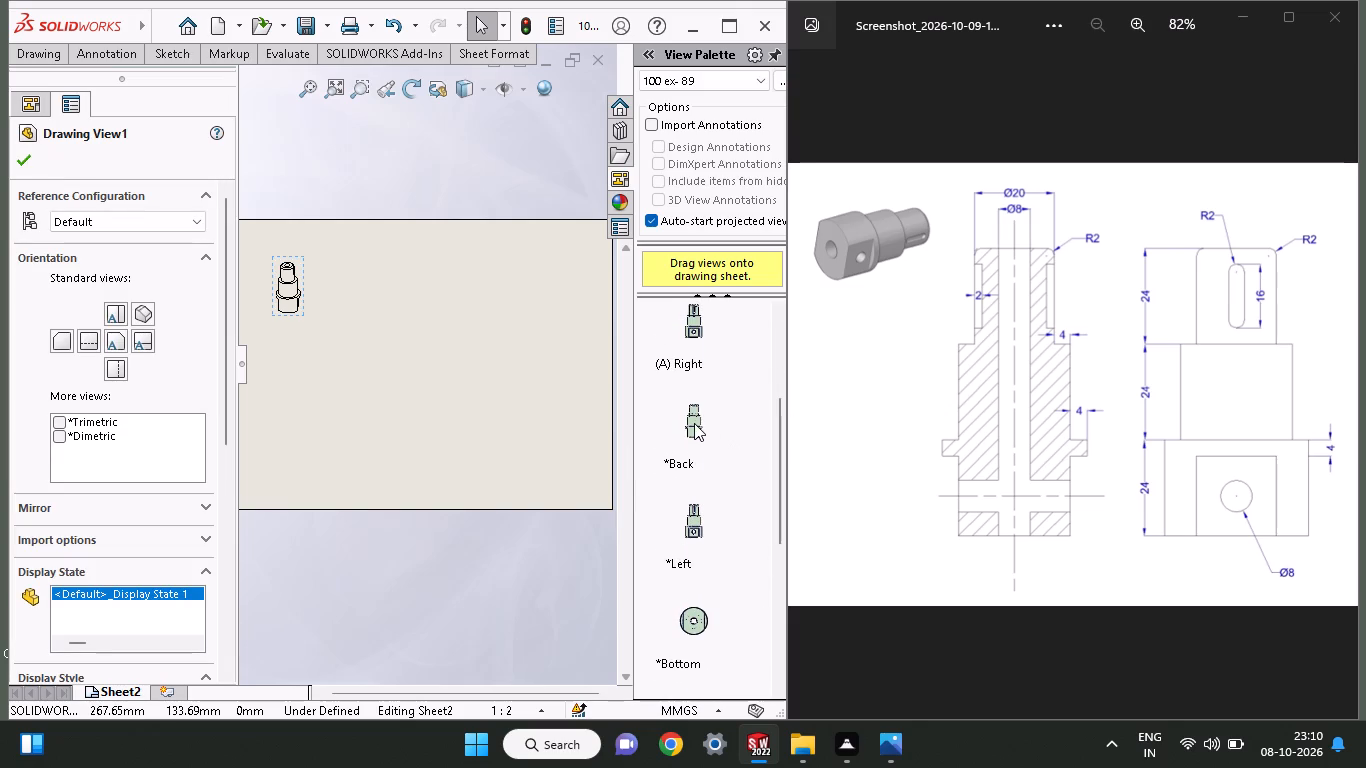
pyautogui.moveTo(694, 423); pyautogui.dragTo(334, 374)
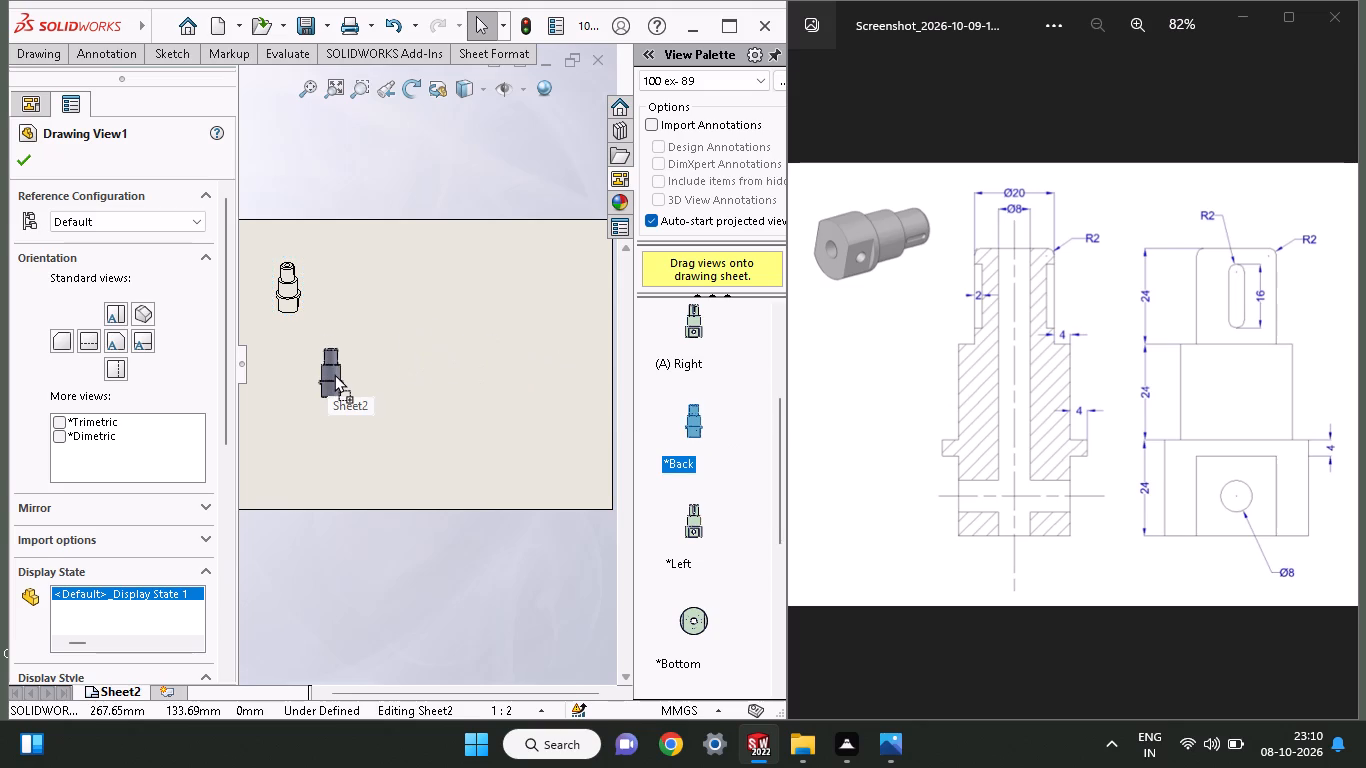
pyautogui.moveTo(334, 374); pyautogui.dragTo(336, 374)
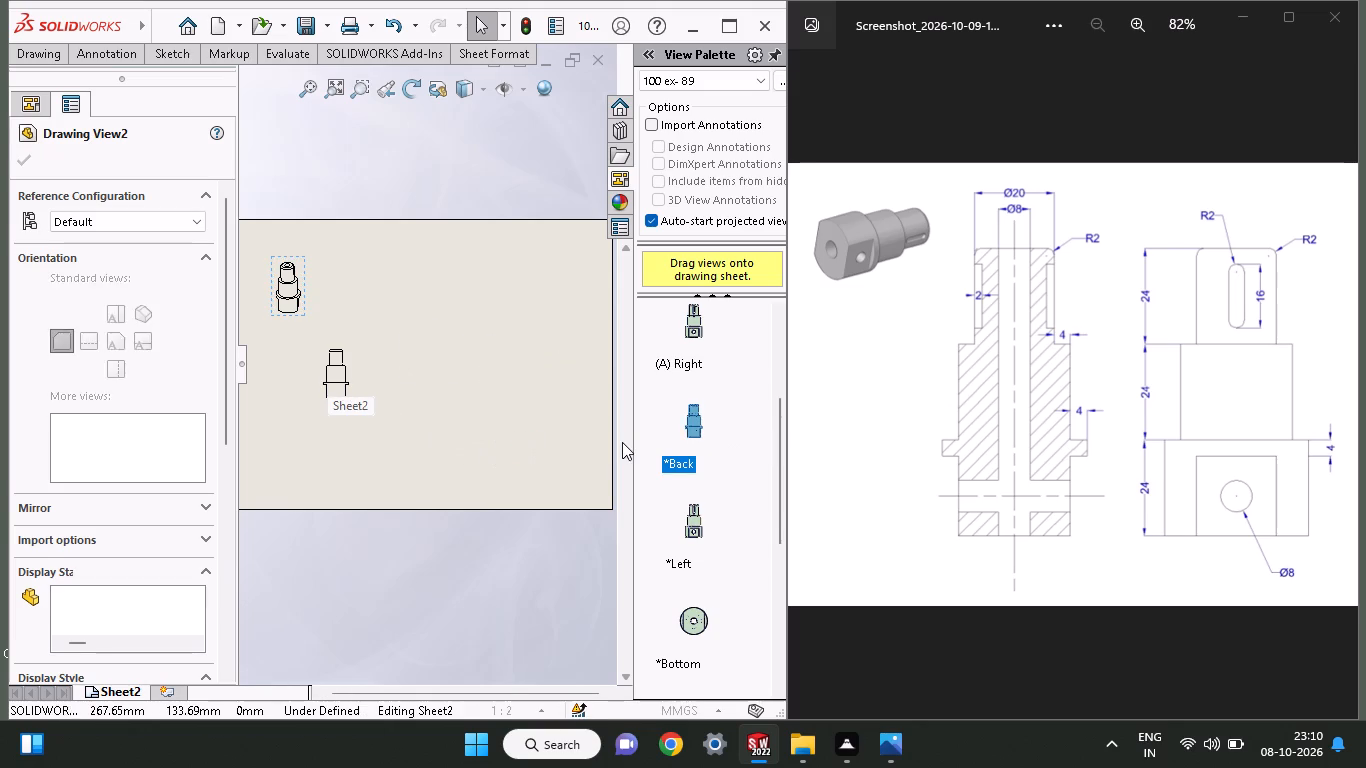
# Place a projected side view to the right of the back view, showing the slot and cross hole, and finish projecting.
pyautogui.moveTo(692, 532); pyautogui.dragTo(424, 359)
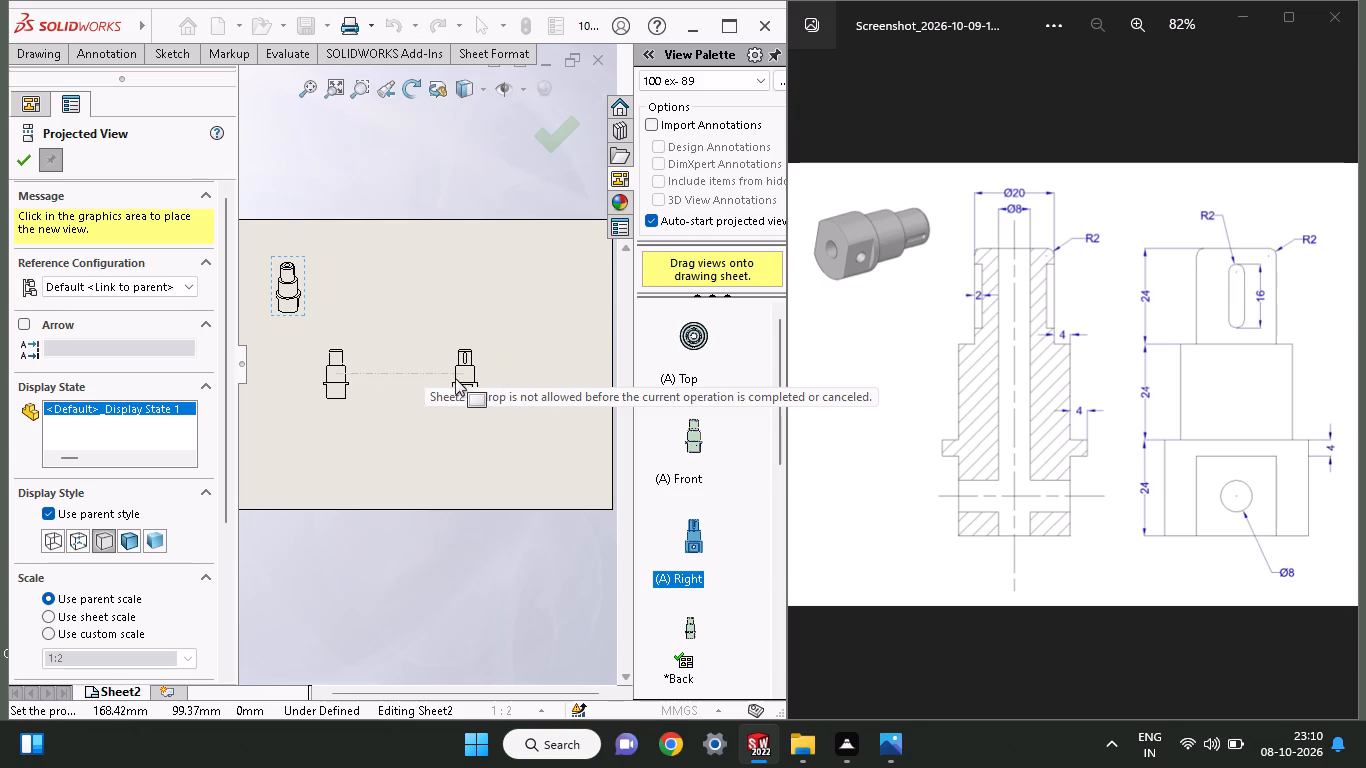
pyautogui.click(455, 378)
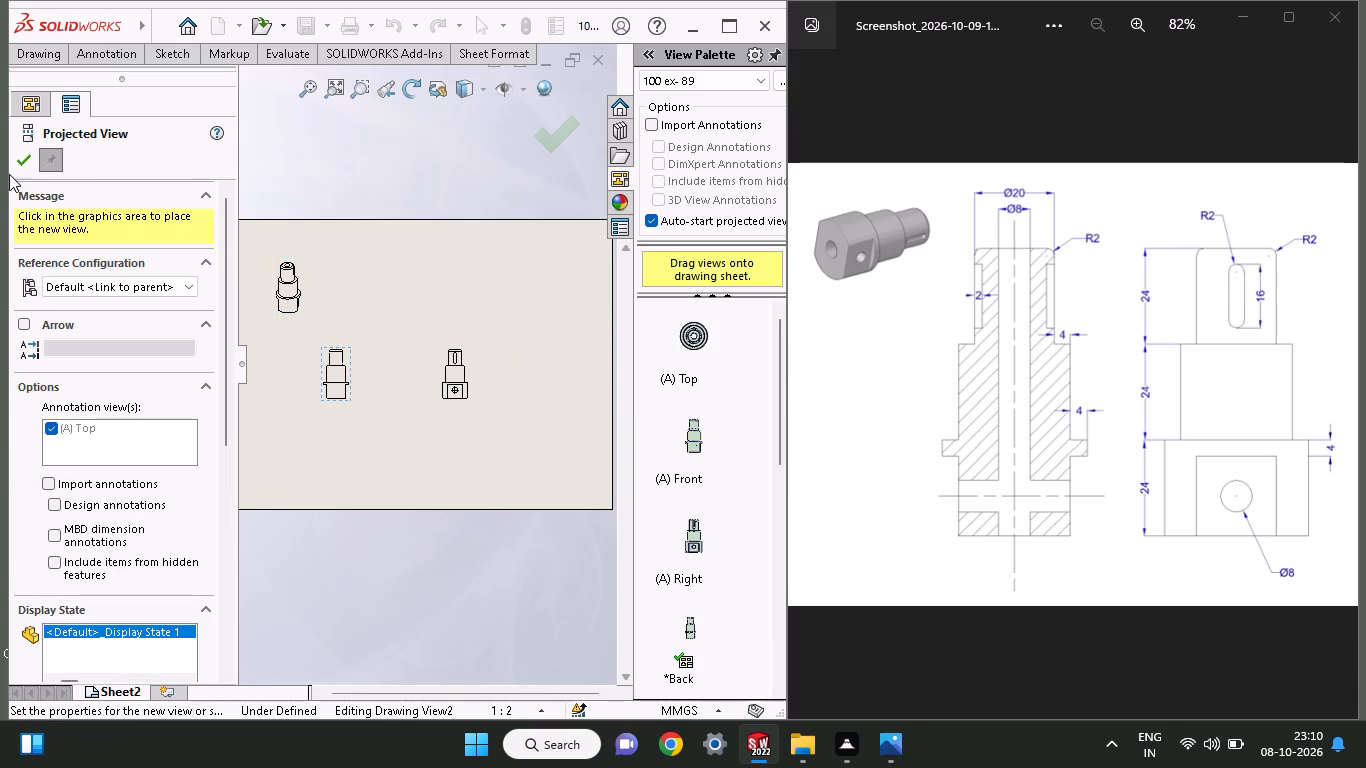
pyautogui.click(31, 163)
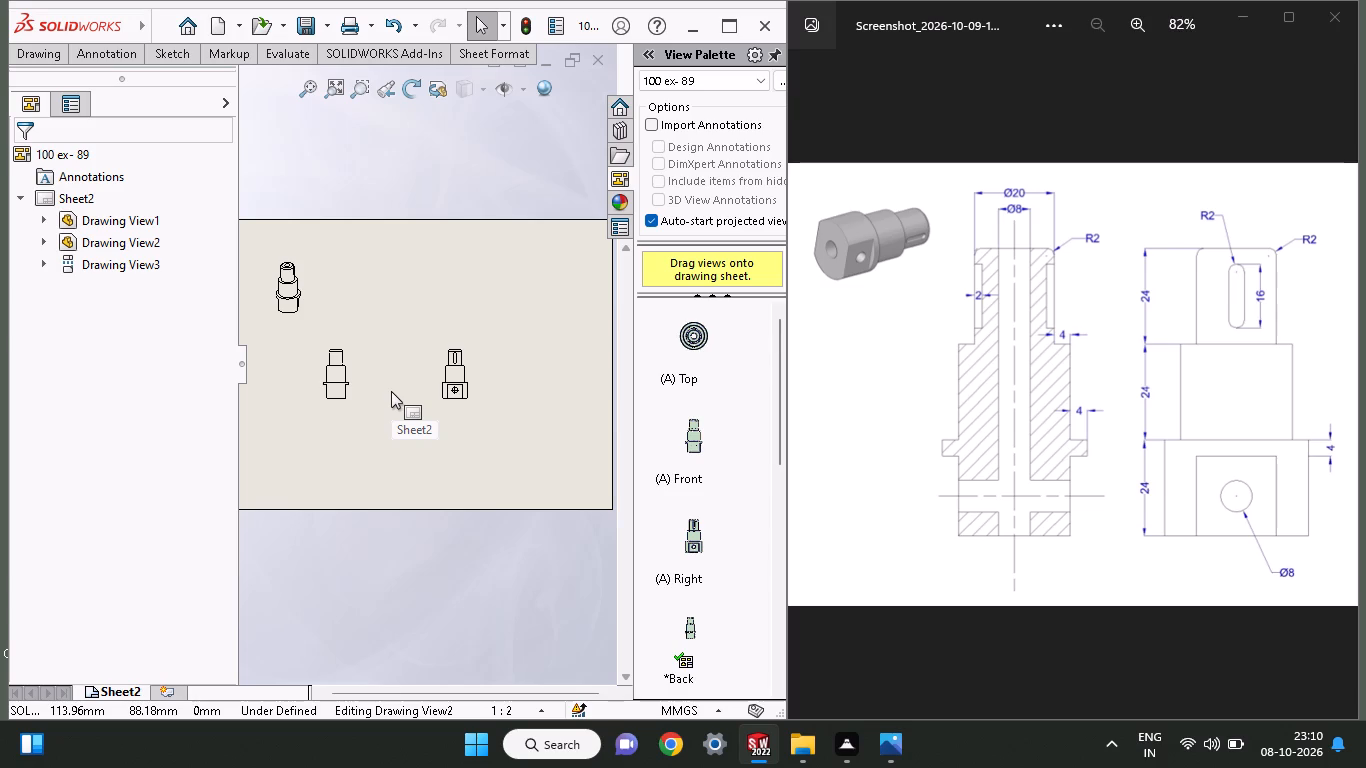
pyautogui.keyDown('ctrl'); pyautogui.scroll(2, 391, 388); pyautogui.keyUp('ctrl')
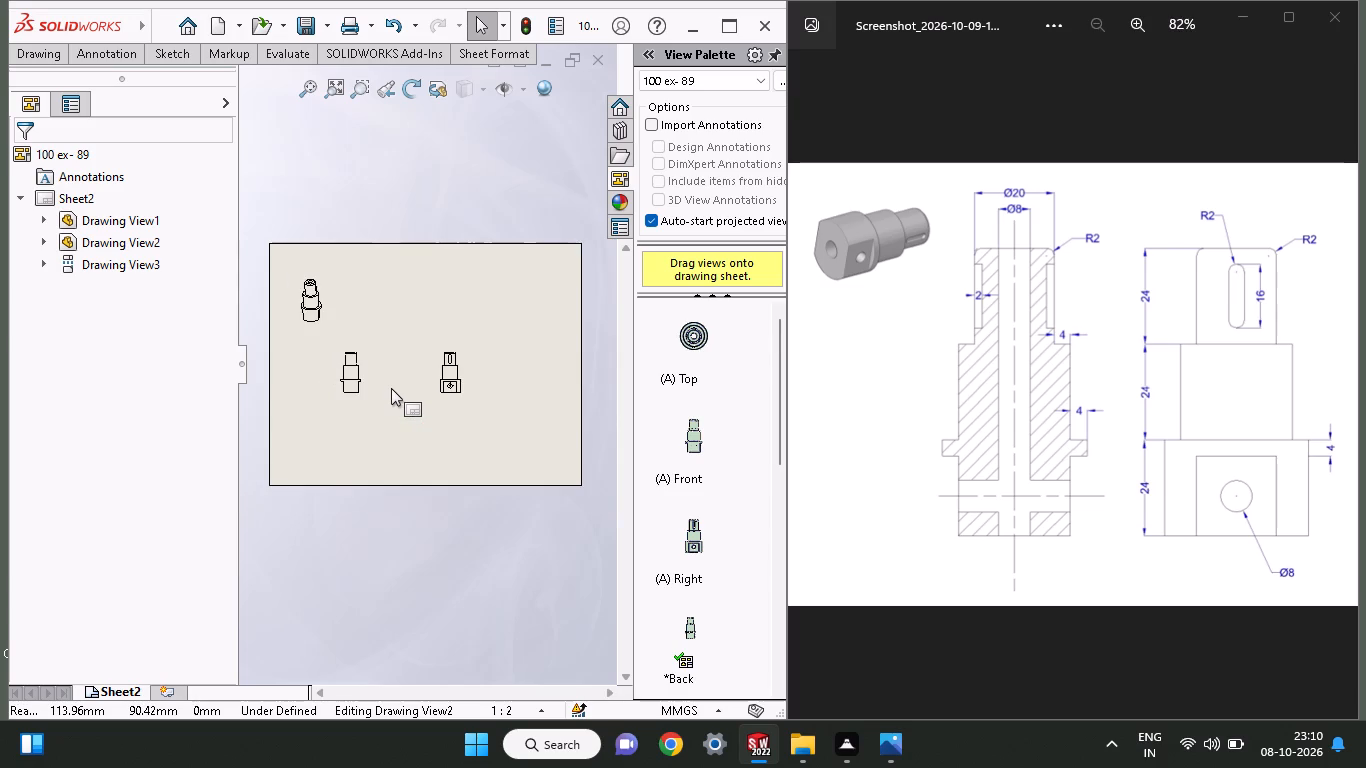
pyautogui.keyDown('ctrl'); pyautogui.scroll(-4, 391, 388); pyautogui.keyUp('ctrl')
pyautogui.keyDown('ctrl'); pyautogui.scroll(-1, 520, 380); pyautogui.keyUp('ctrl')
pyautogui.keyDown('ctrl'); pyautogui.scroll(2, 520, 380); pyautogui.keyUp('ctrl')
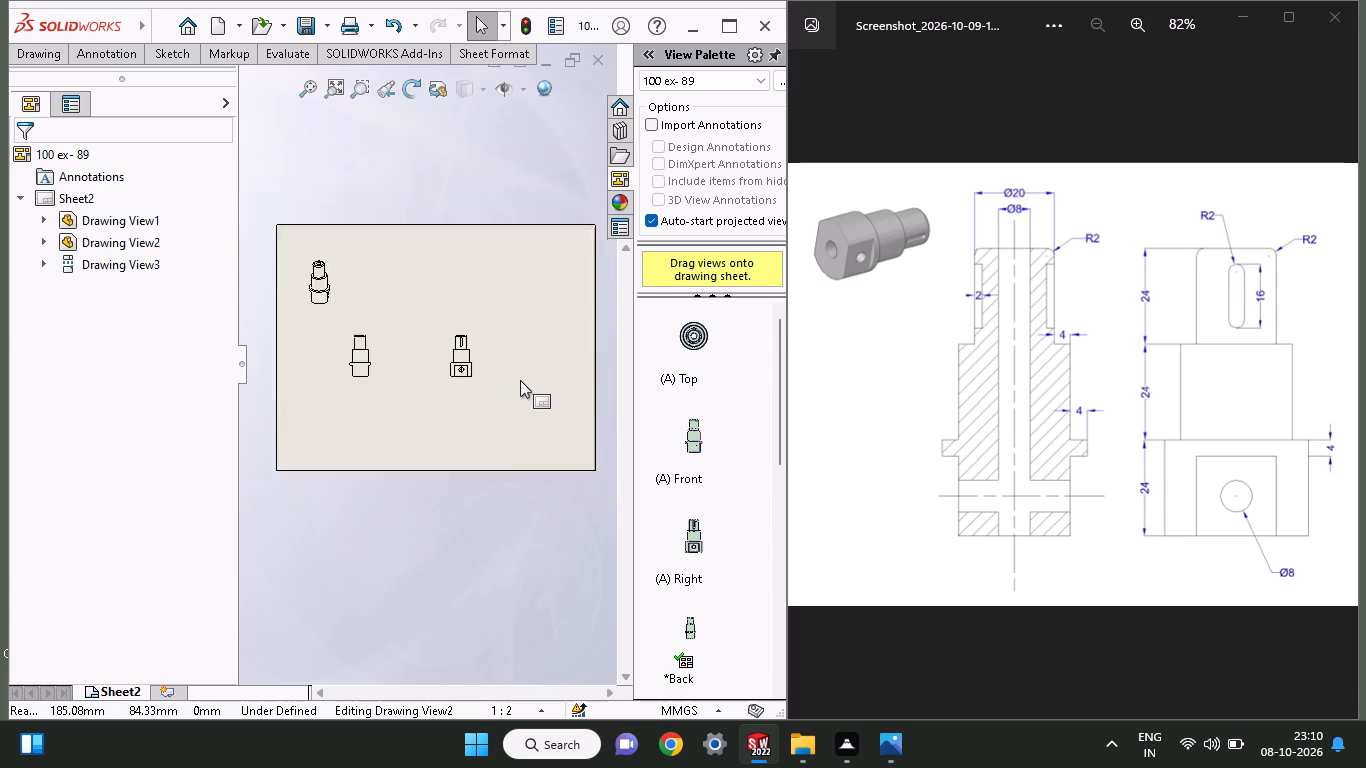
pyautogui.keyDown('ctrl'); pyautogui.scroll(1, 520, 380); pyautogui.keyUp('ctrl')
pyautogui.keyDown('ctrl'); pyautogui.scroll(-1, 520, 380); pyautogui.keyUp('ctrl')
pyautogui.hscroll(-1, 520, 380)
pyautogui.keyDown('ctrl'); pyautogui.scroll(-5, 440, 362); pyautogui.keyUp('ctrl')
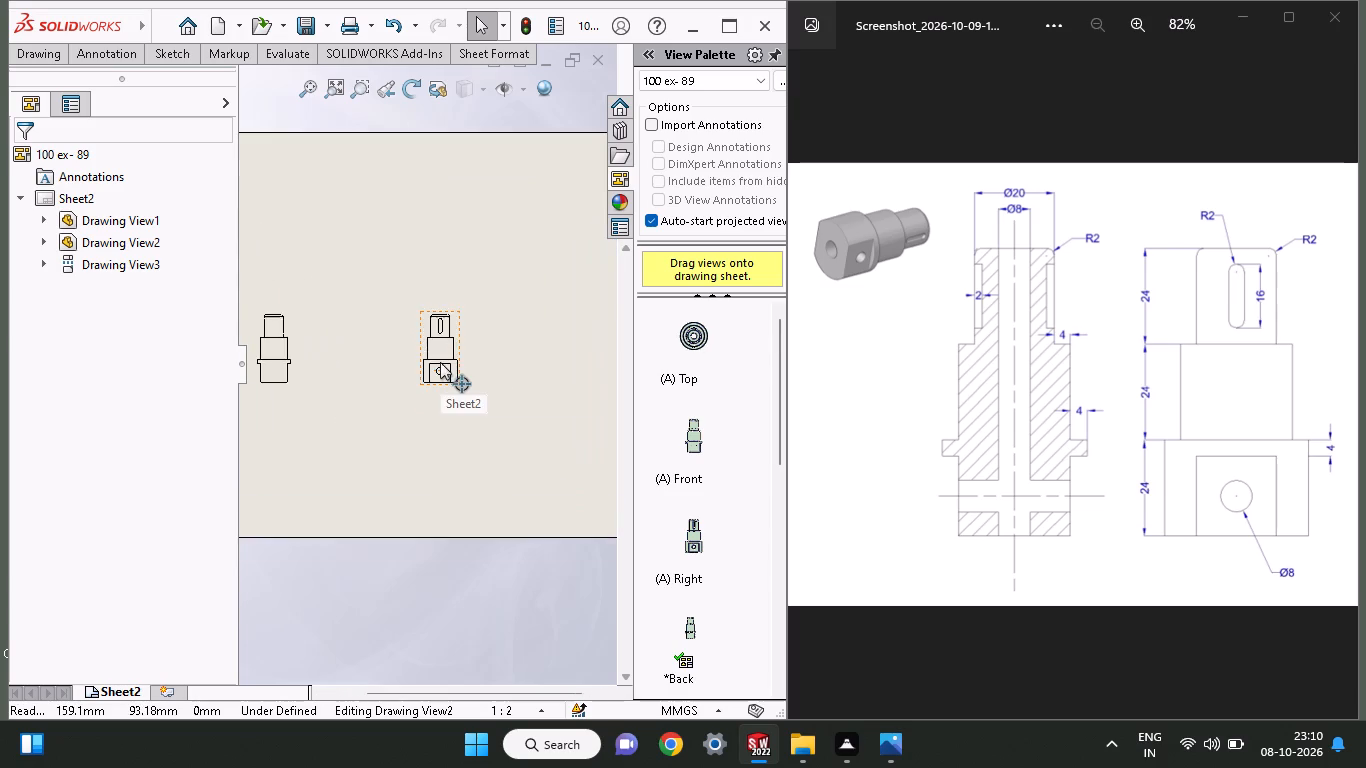
# Dimension the height of the side view's bottom section, placing the dimension to the left of the view.
pyautogui.keyDown('ctrl'); pyautogui.scroll(-10, 440, 362); pyautogui.keyUp('ctrl')
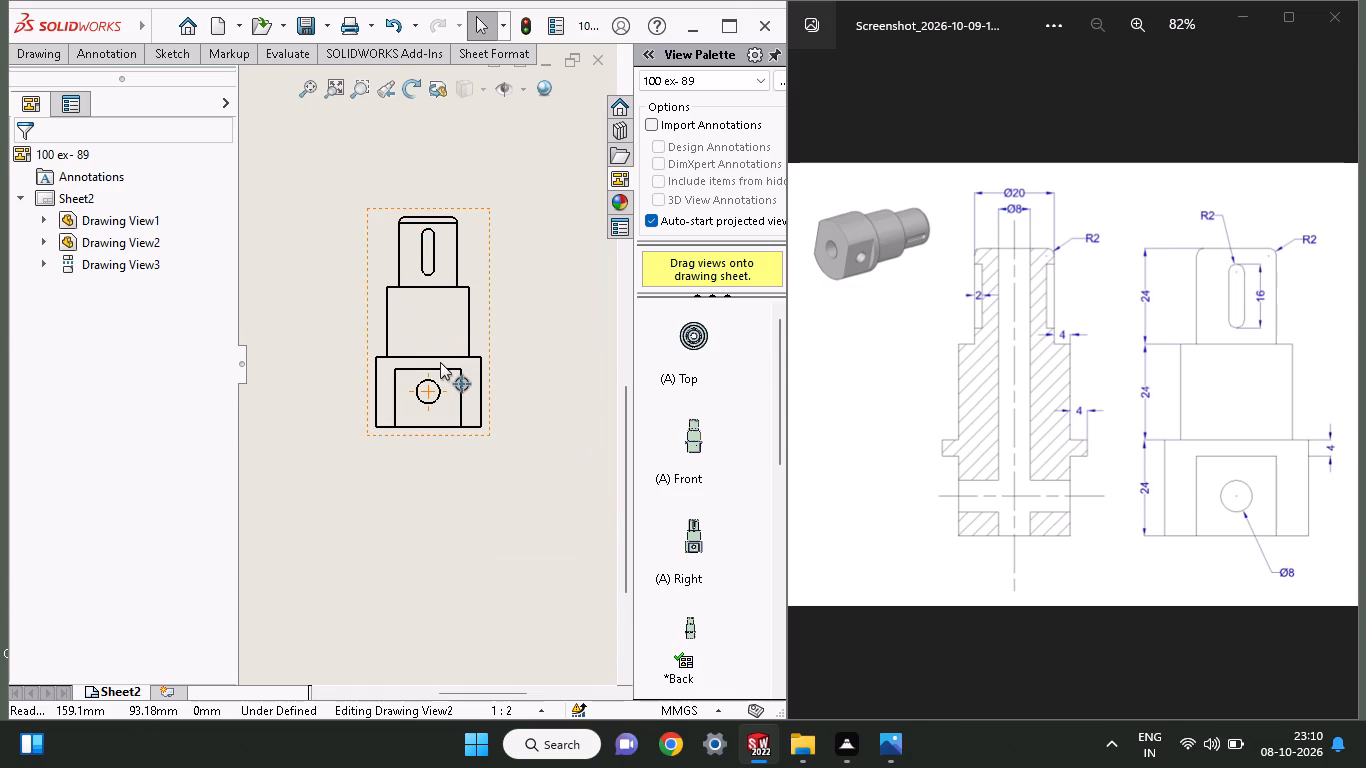
pyautogui.keyDown('ctrl'); pyautogui.scroll(-3, 440, 362); pyautogui.keyUp('ctrl')
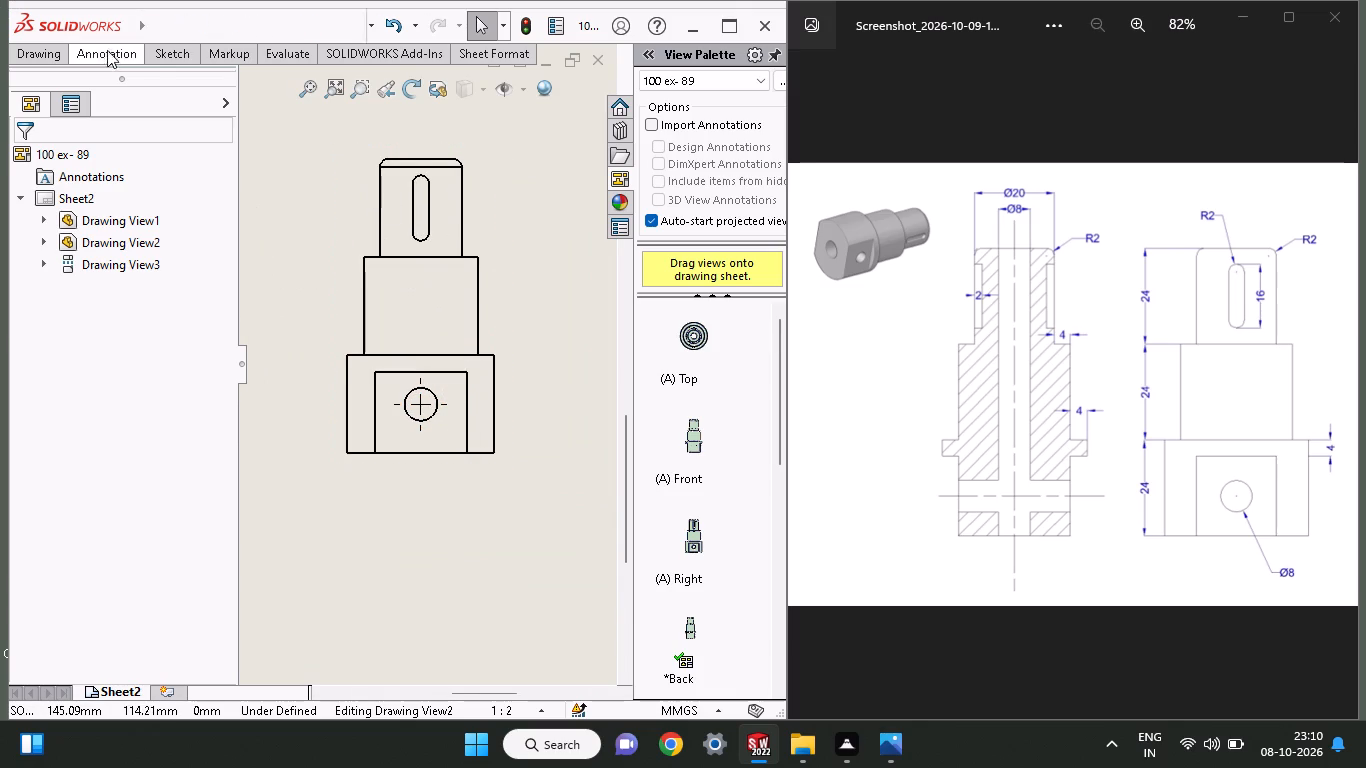
pyautogui.click(193, 53)
pyautogui.click(54, 119)
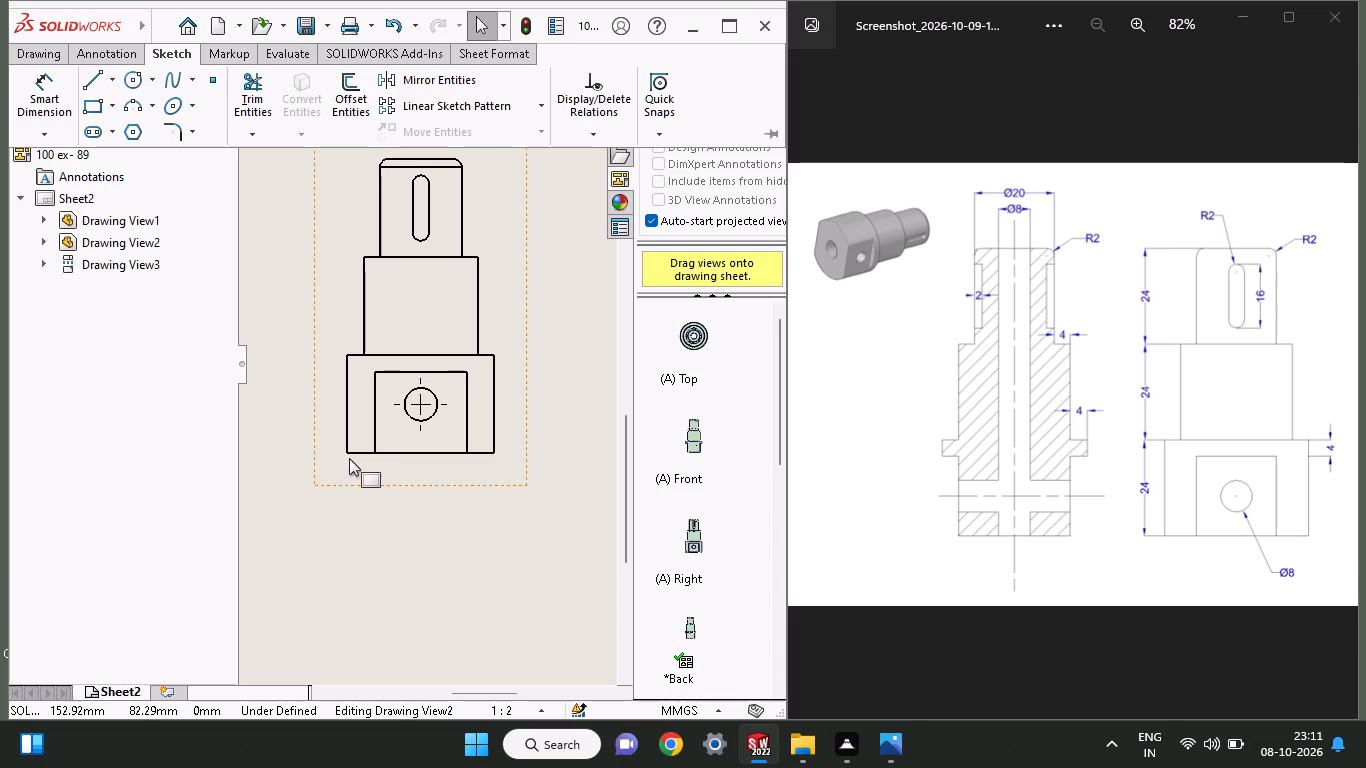
pyautogui.click(54, 99)
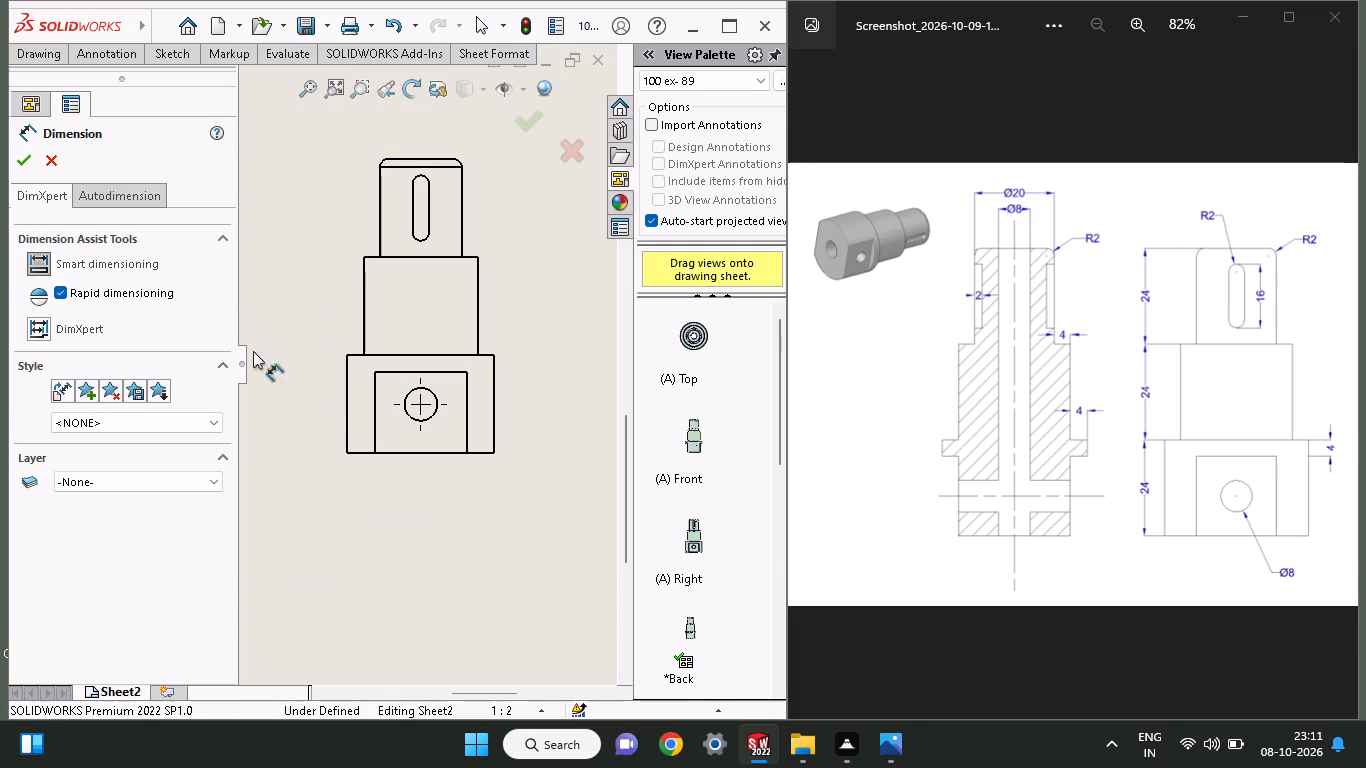
pyautogui.click(346, 451)
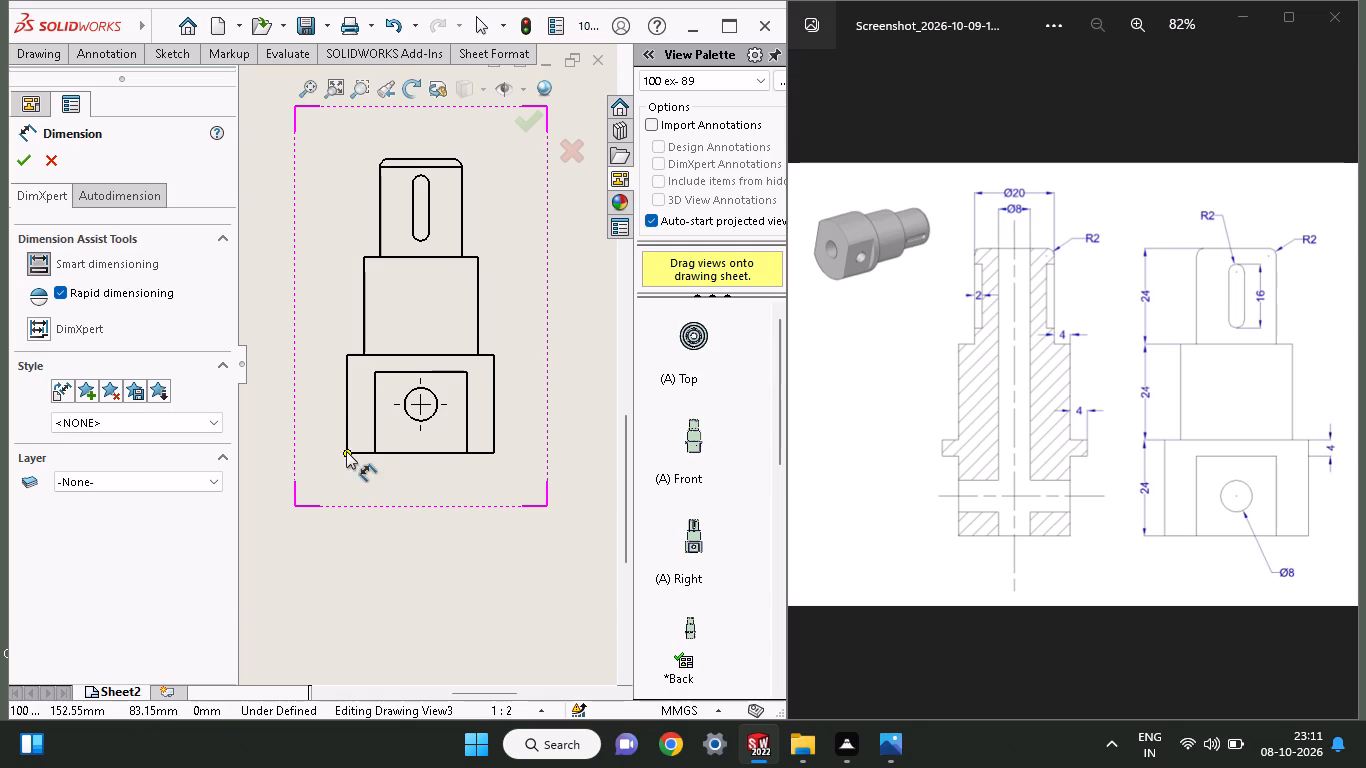
pyautogui.click(345, 353)
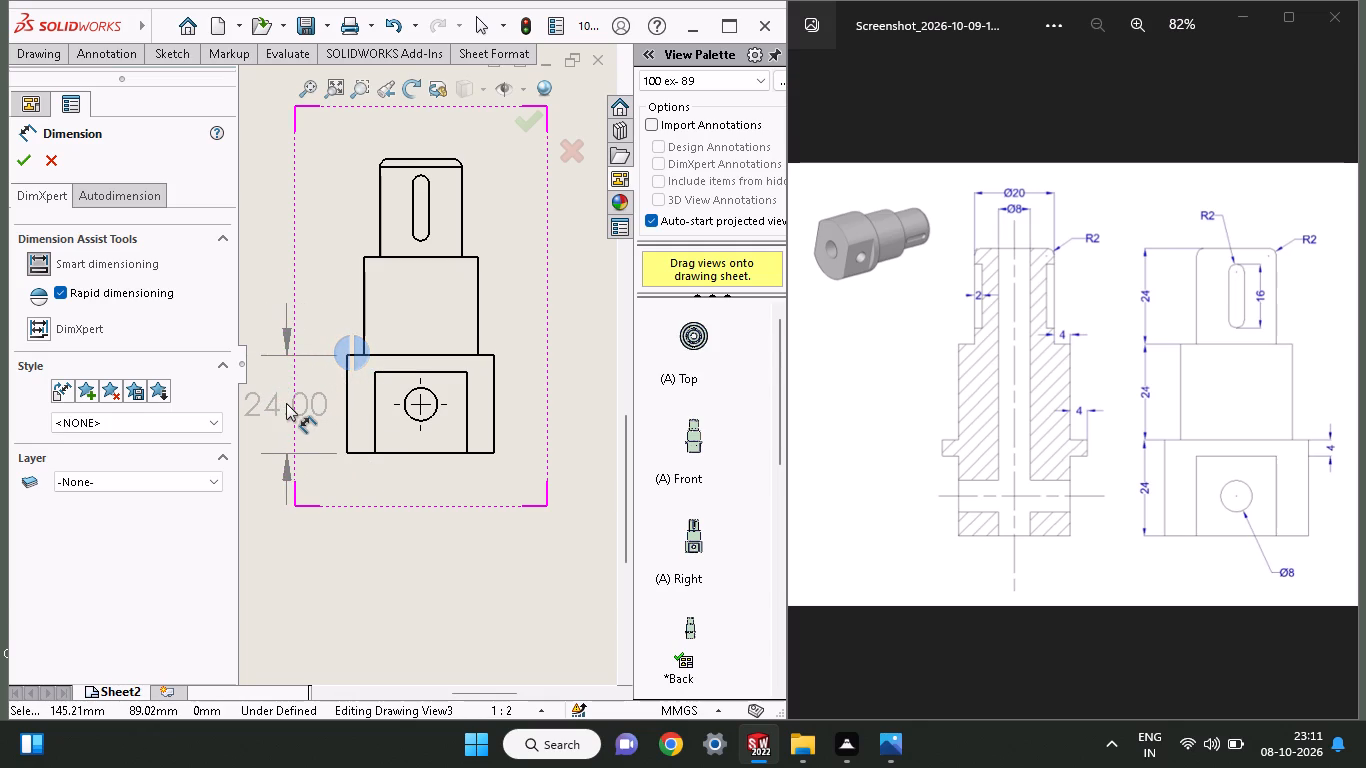
pyautogui.click(268, 403)
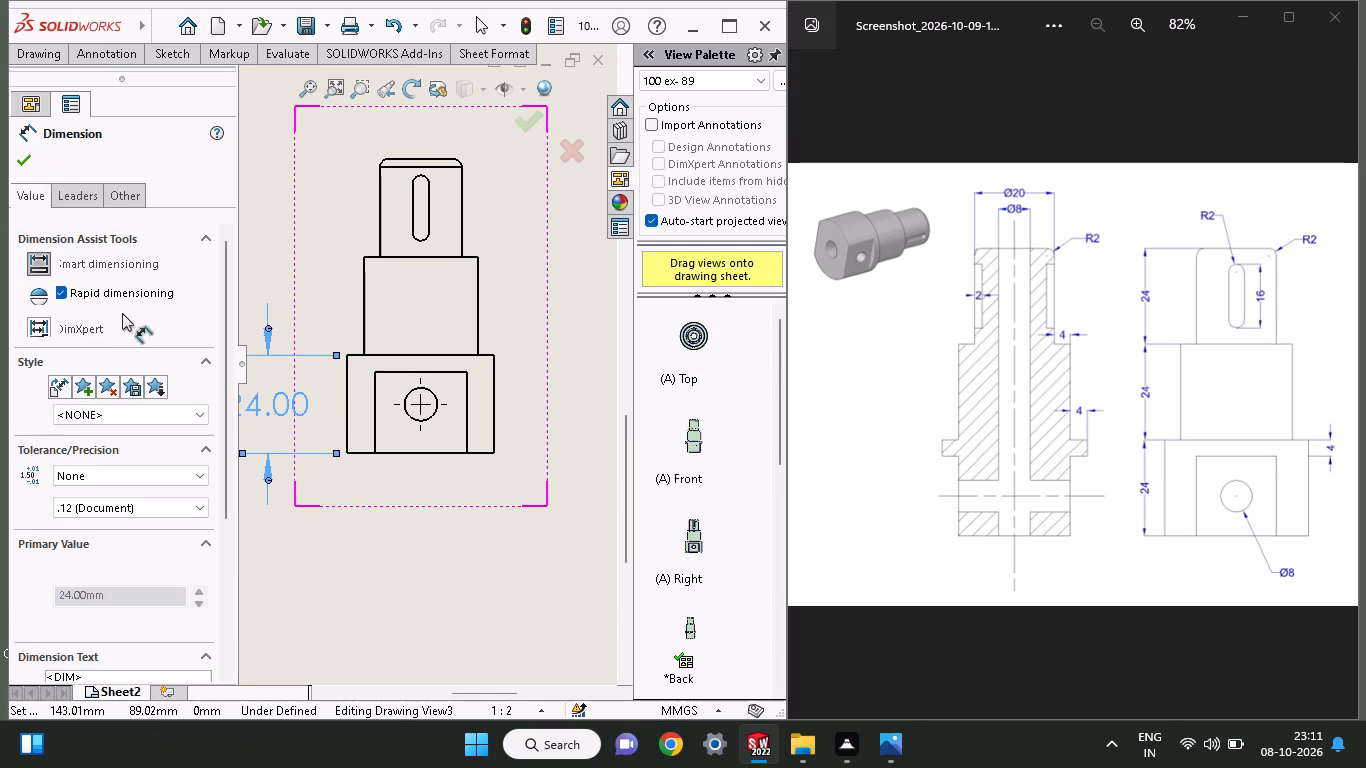
pyautogui.click(20, 166)
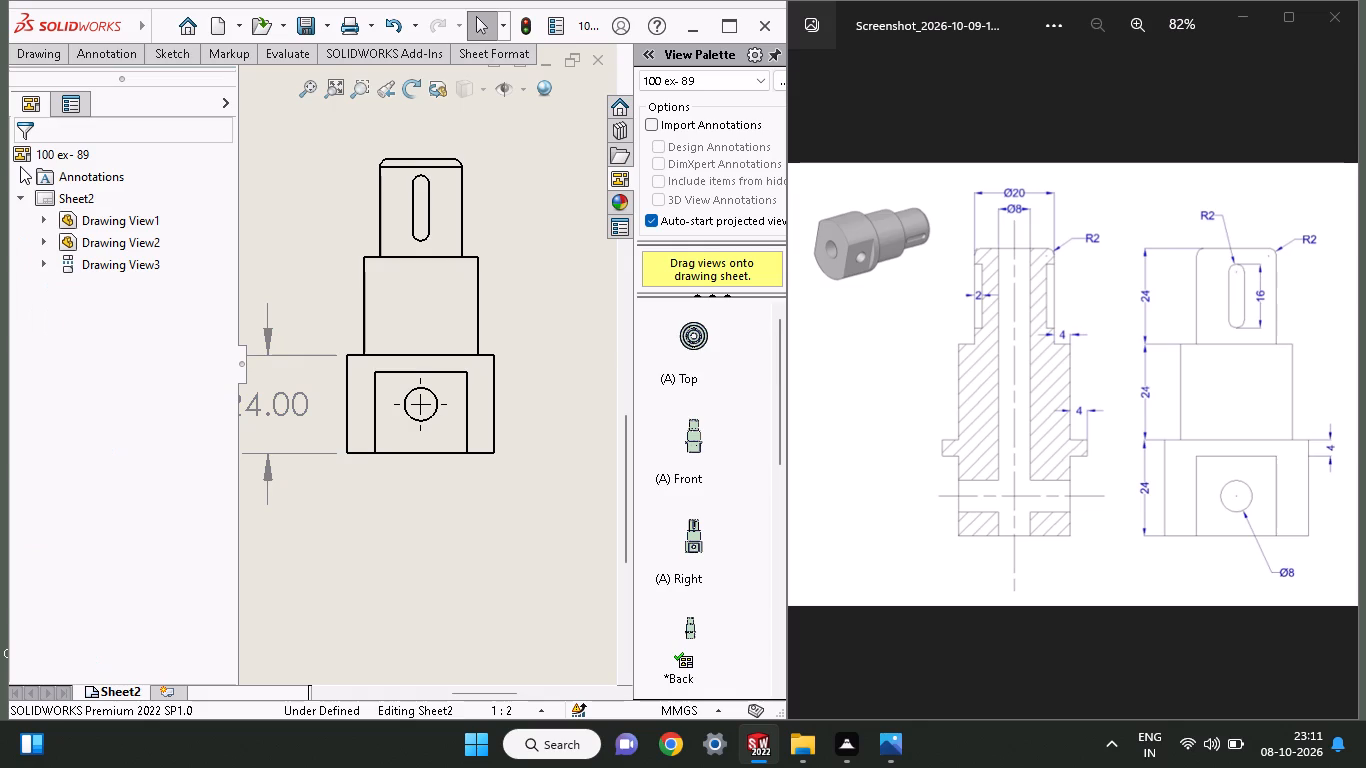
# Dimension the cross hole's diameter in the side view, placing the text below the view.
pyautogui.click(175, 57)
pyautogui.click(64, 90)
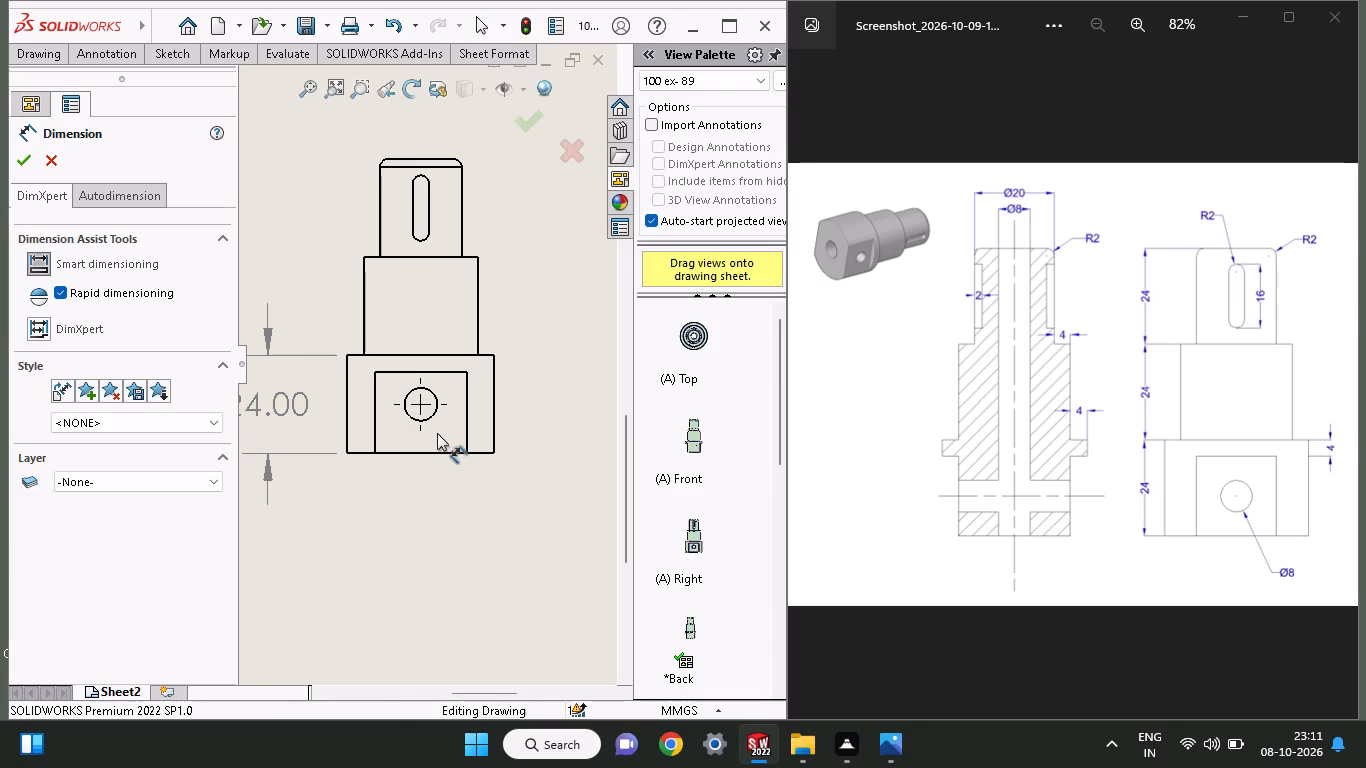
pyautogui.click(430, 414)
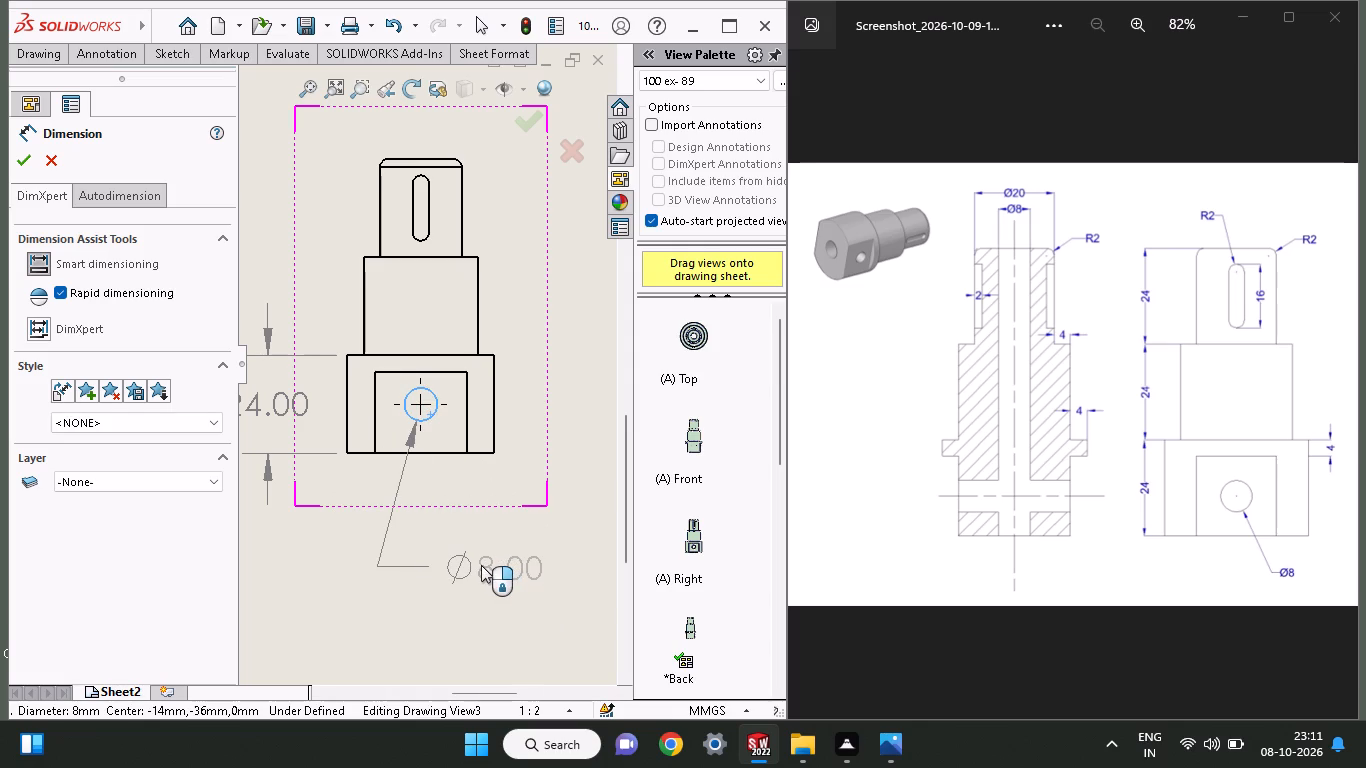
pyautogui.click(481, 565)
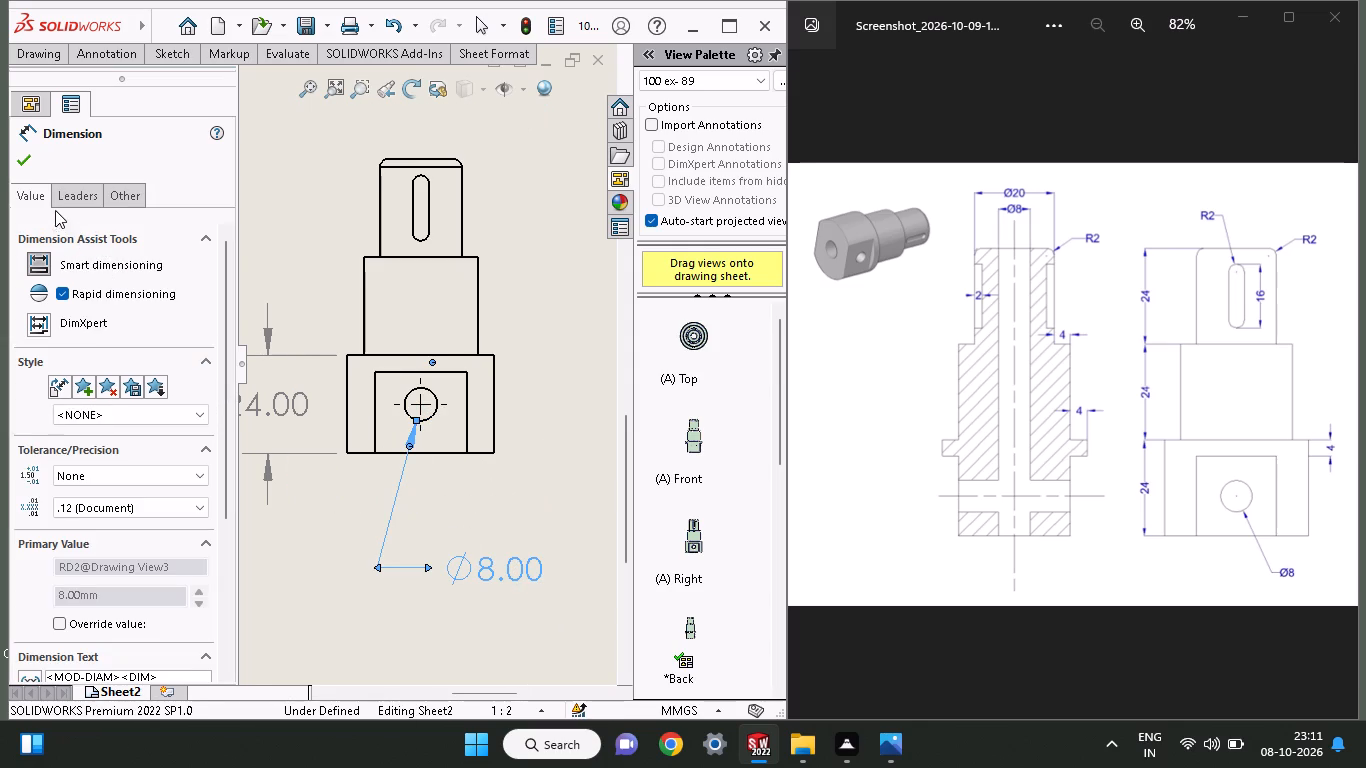
pyautogui.click(19, 165)
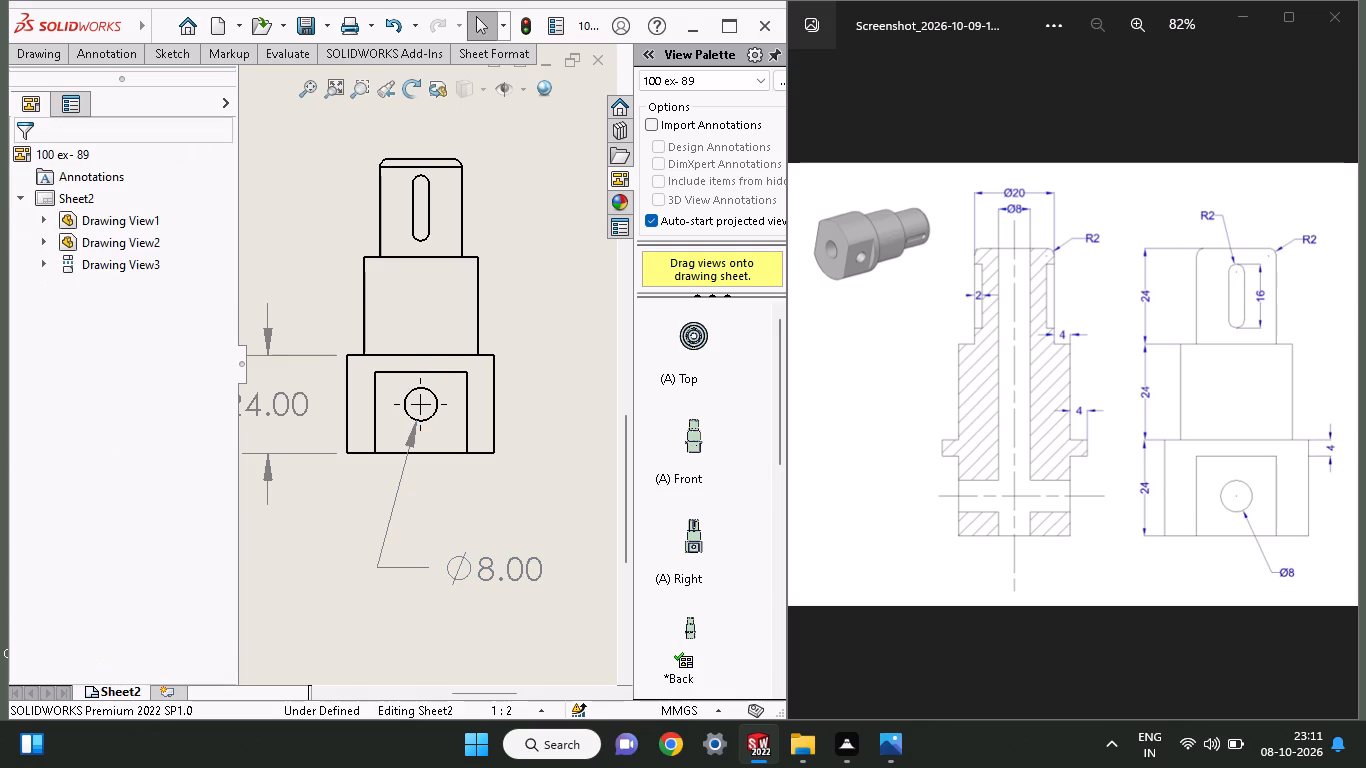
# Dimension the vertical offset between the flat's upper edge and the top of the bottom section, placing it right of the side view.
pyautogui.click(172, 54)
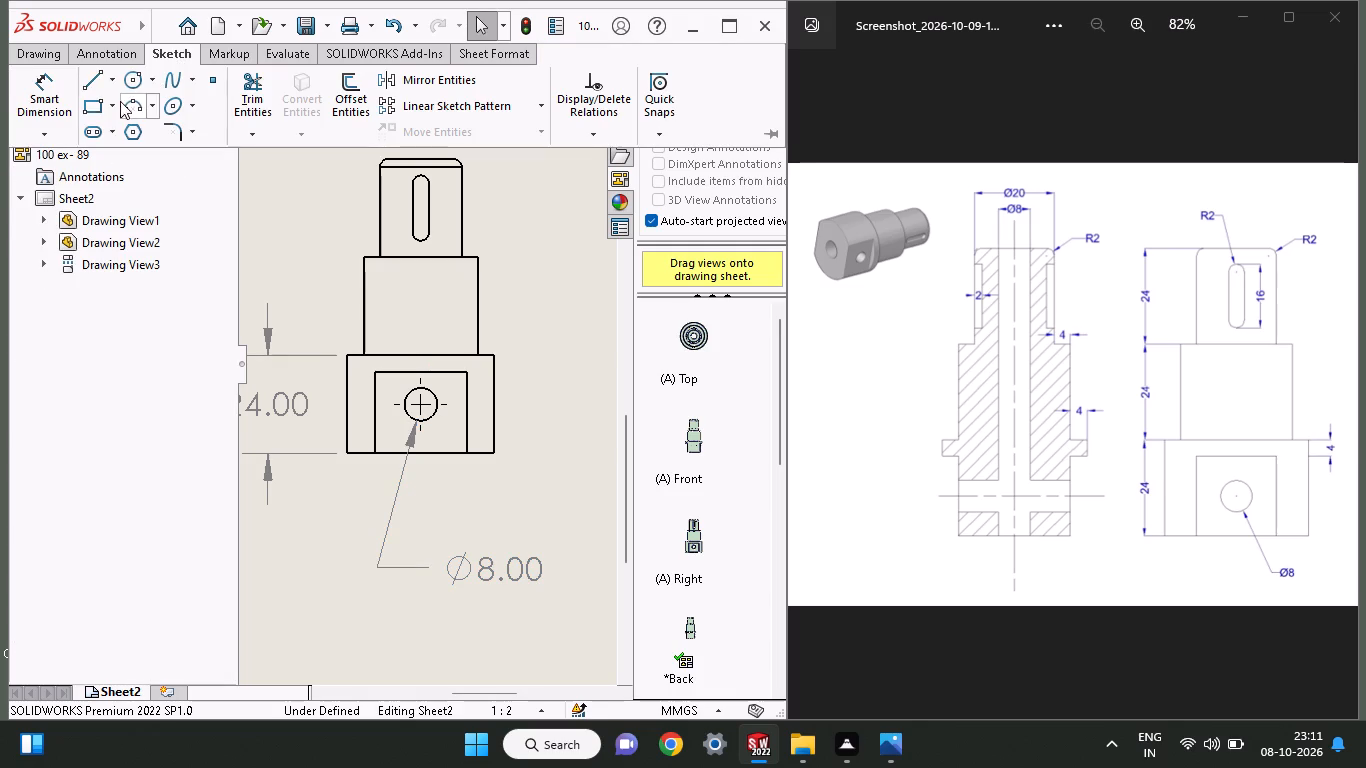
pyautogui.click(57, 113)
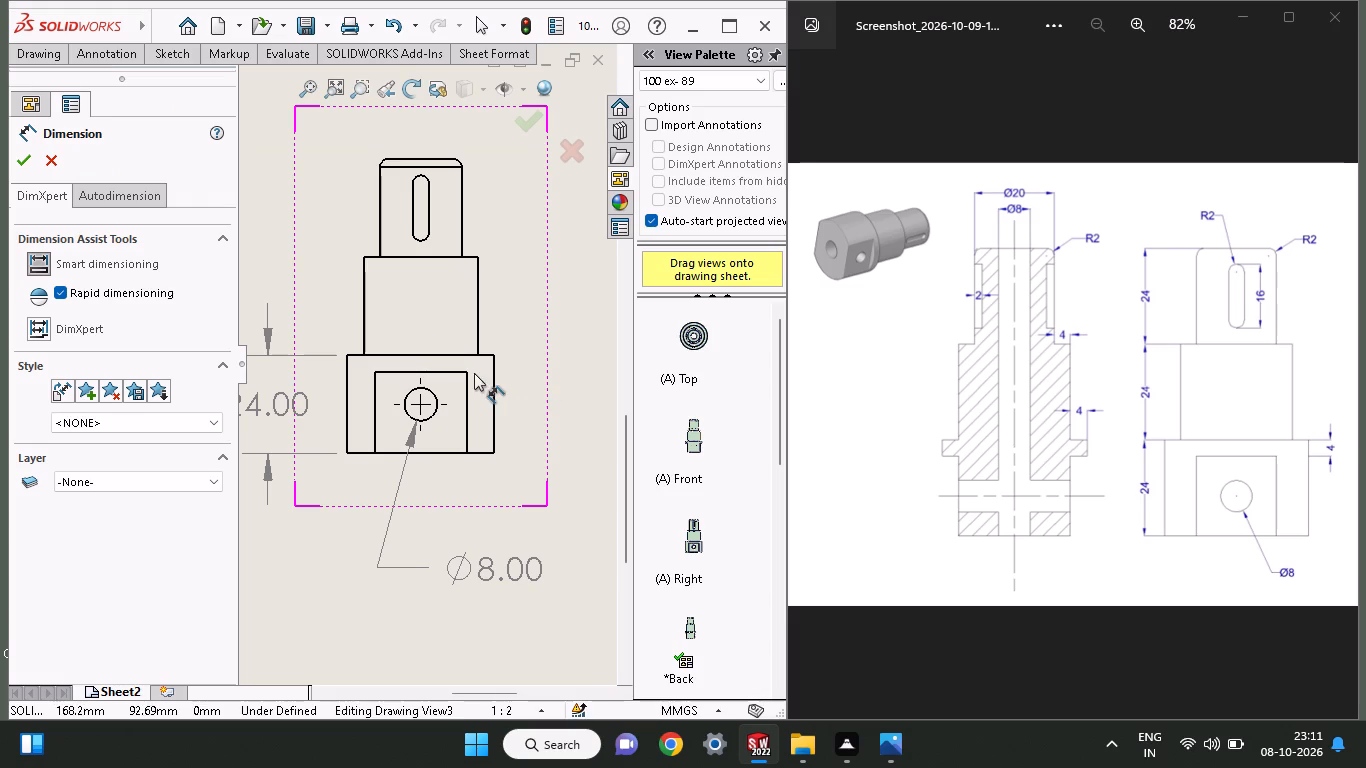
pyautogui.click(468, 373)
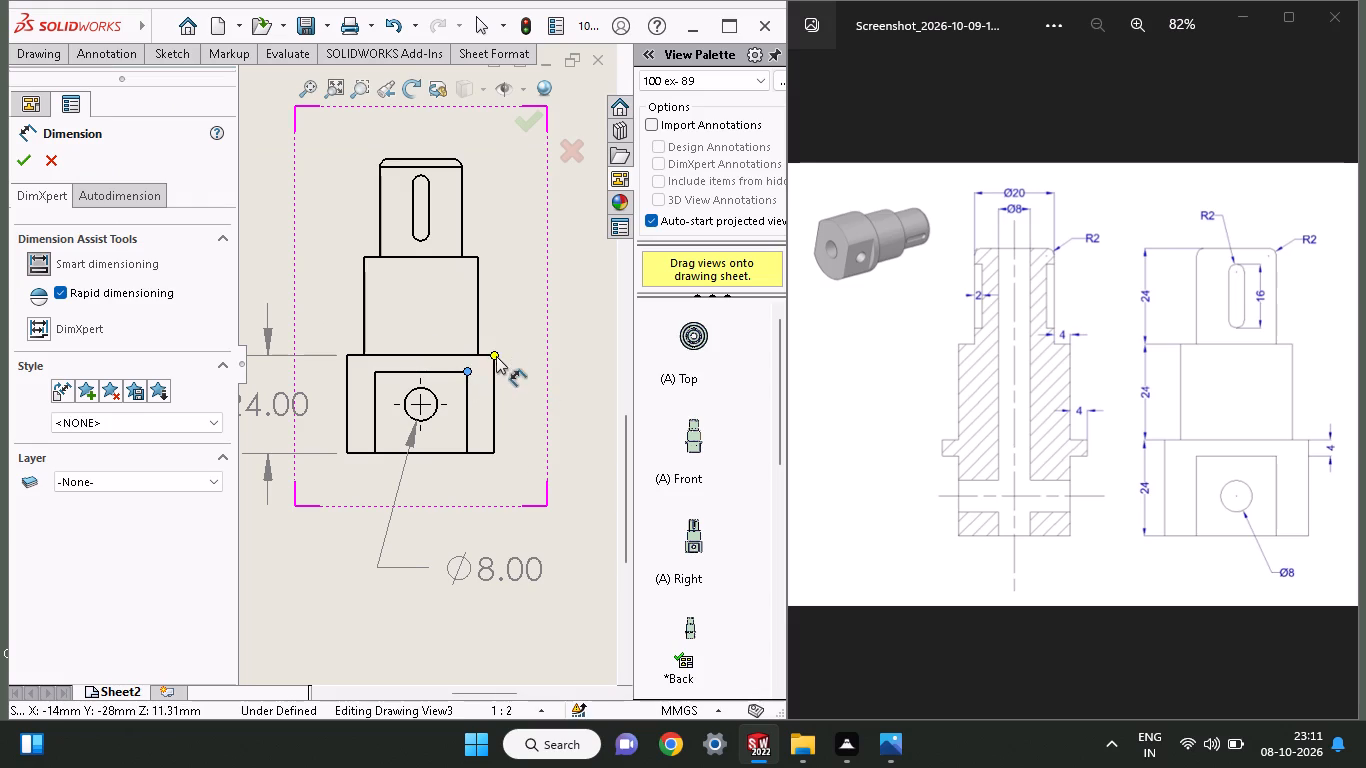
pyautogui.click(496, 356)
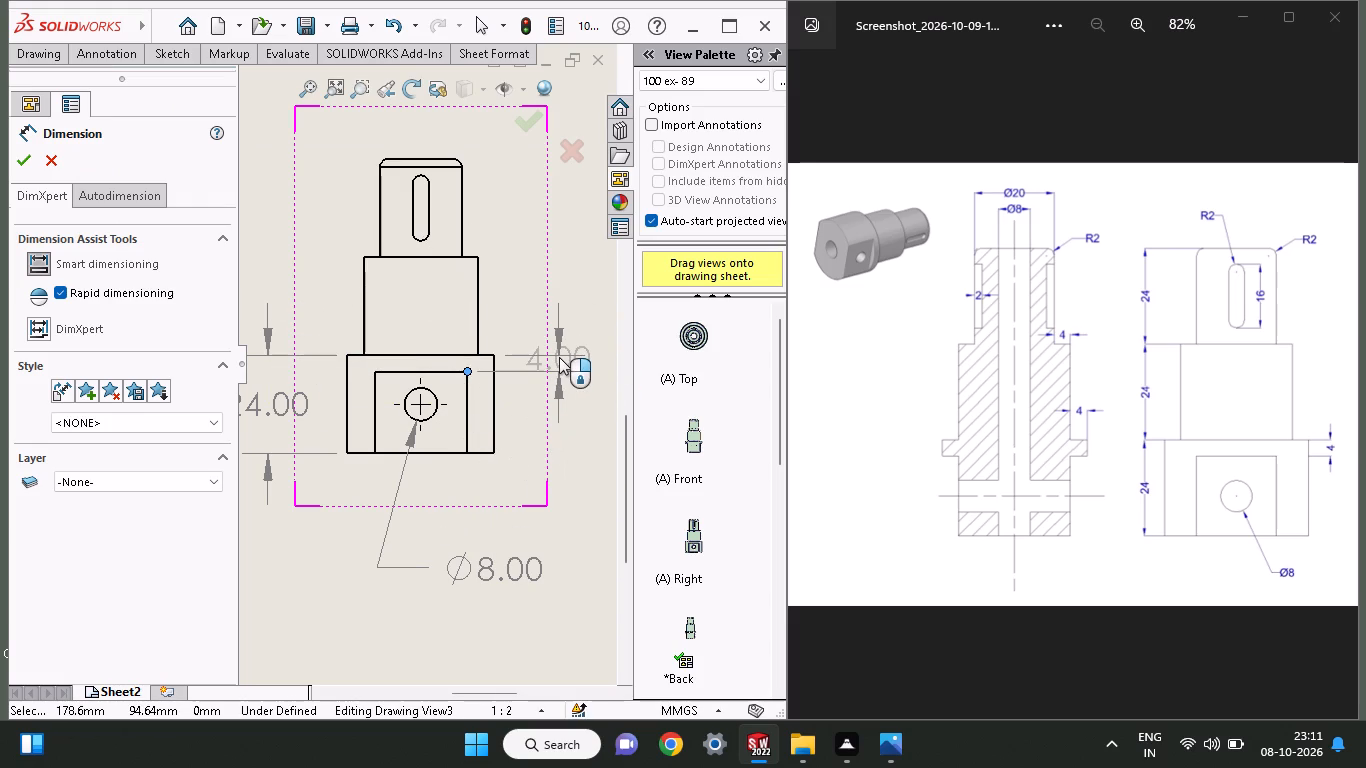
pyautogui.click(577, 359)
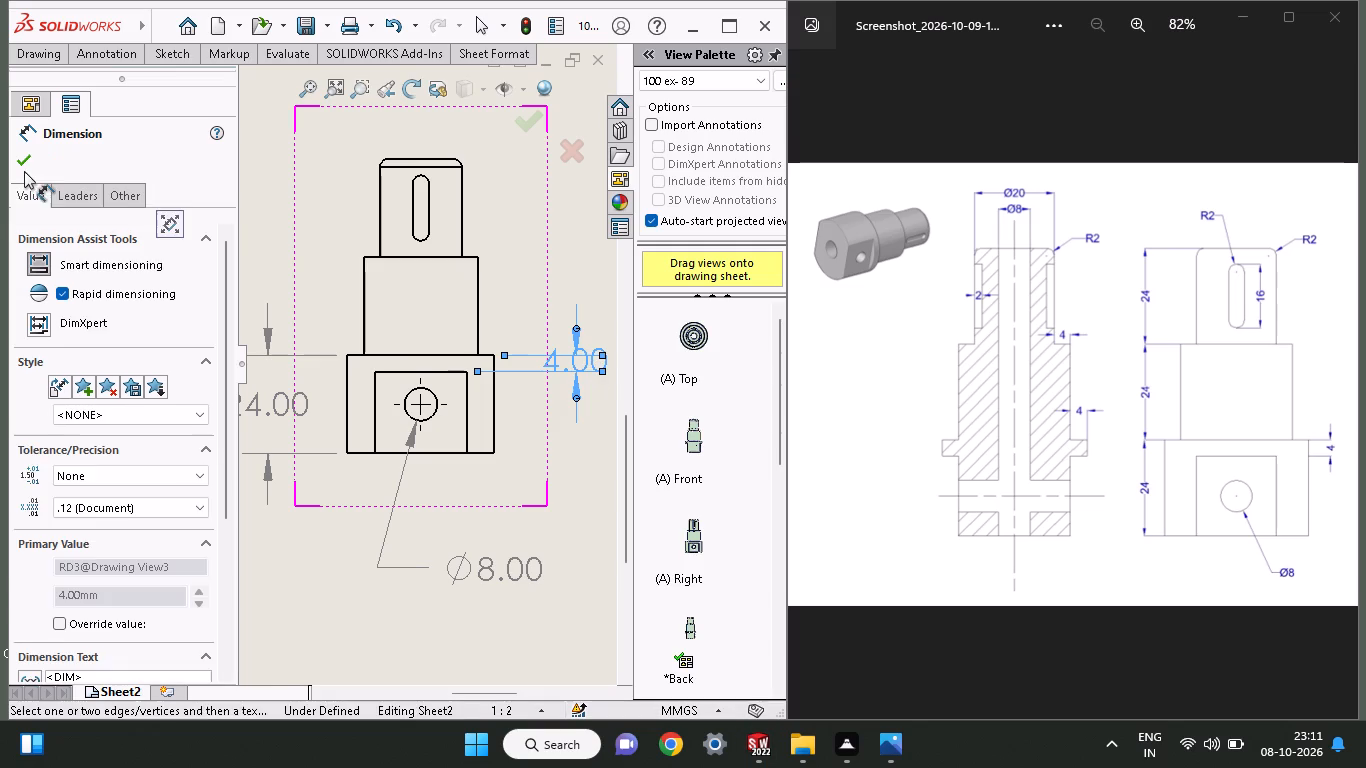
pyautogui.click(24, 152)
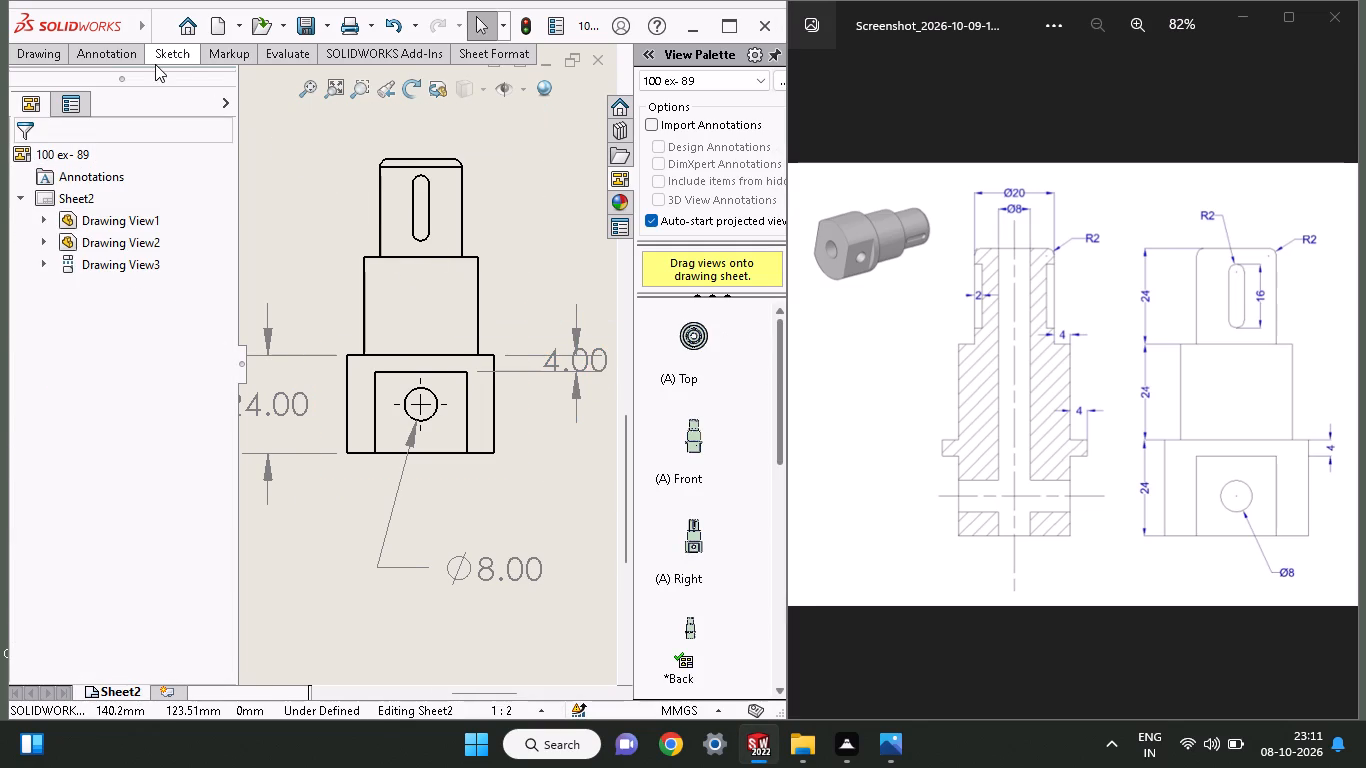
# Dimension the height of the side view's middle section, placing it to the left above the bottom section's height dimension.
pyautogui.click(181, 57)
pyautogui.click(49, 108)
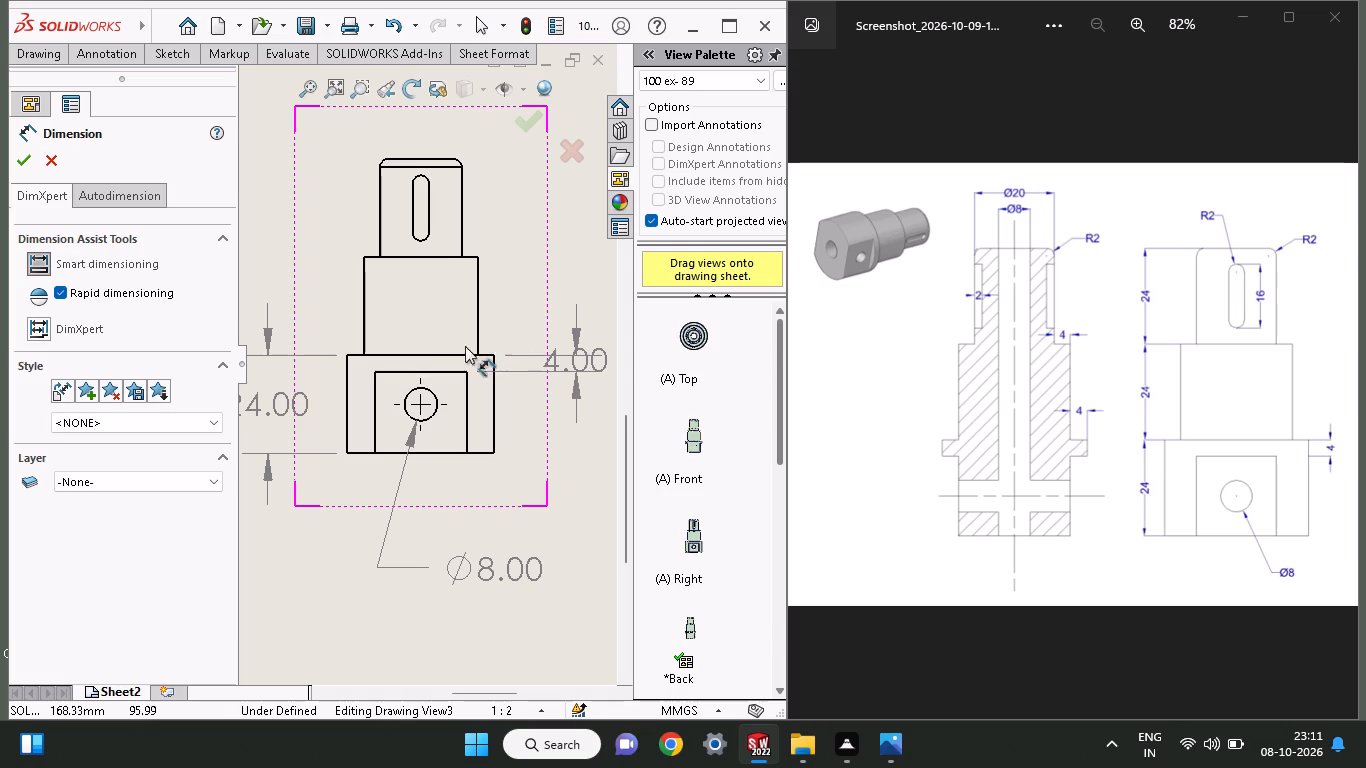
pyautogui.click(363, 352)
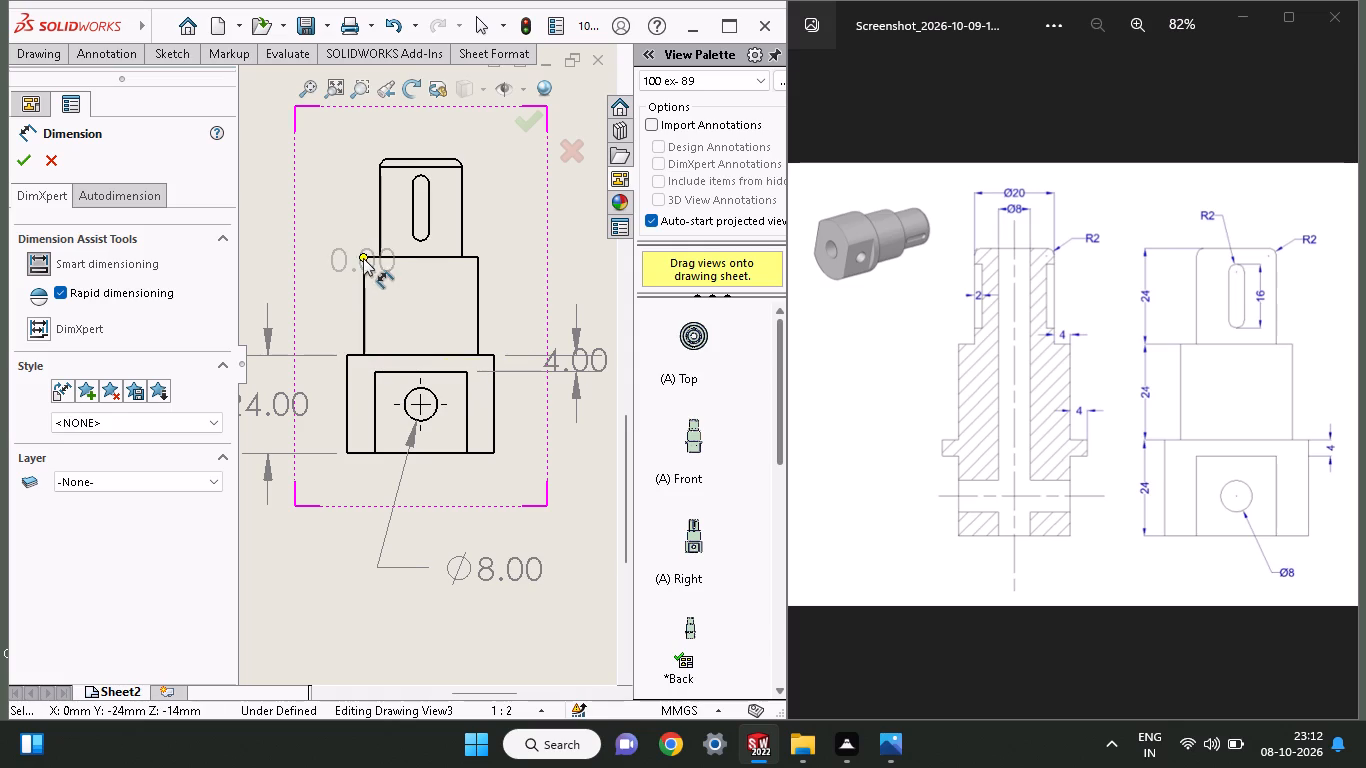
pyautogui.click(363, 258)
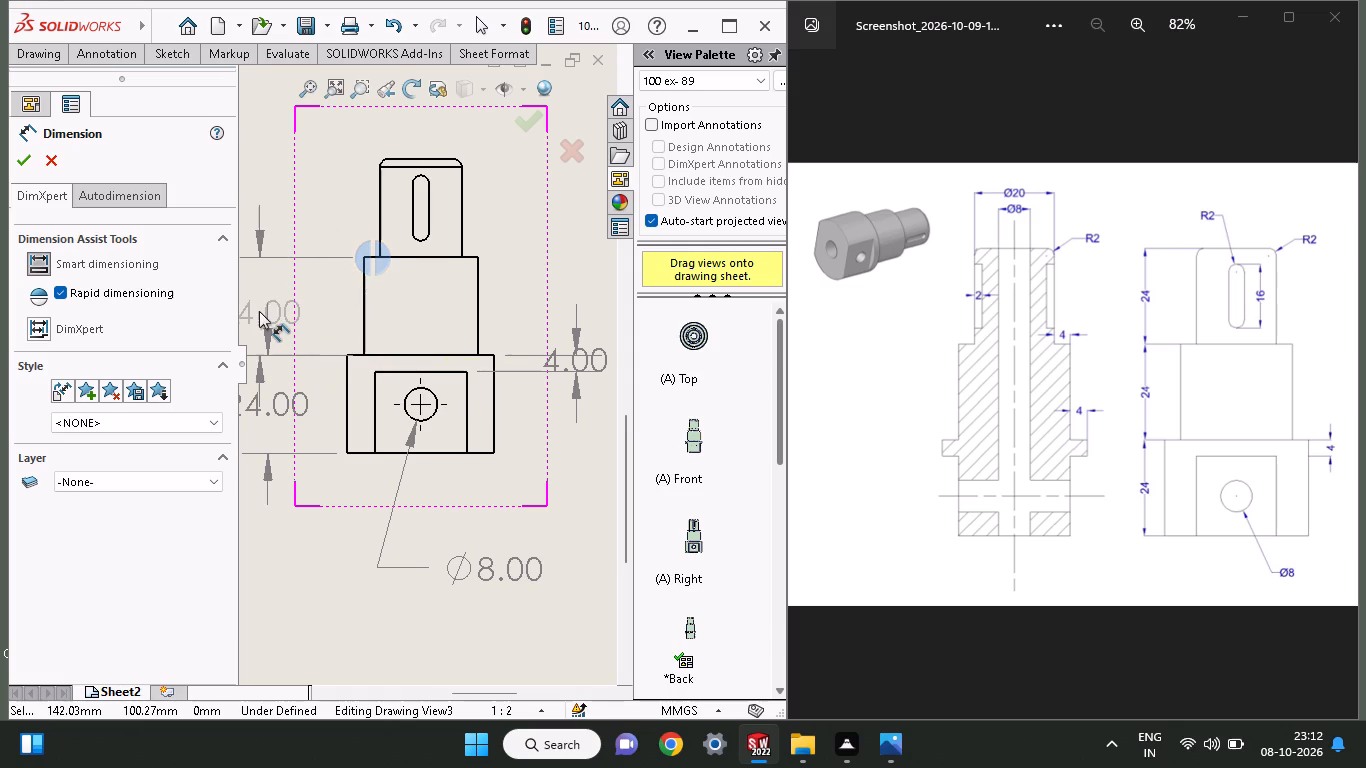
pyautogui.click(269, 311)
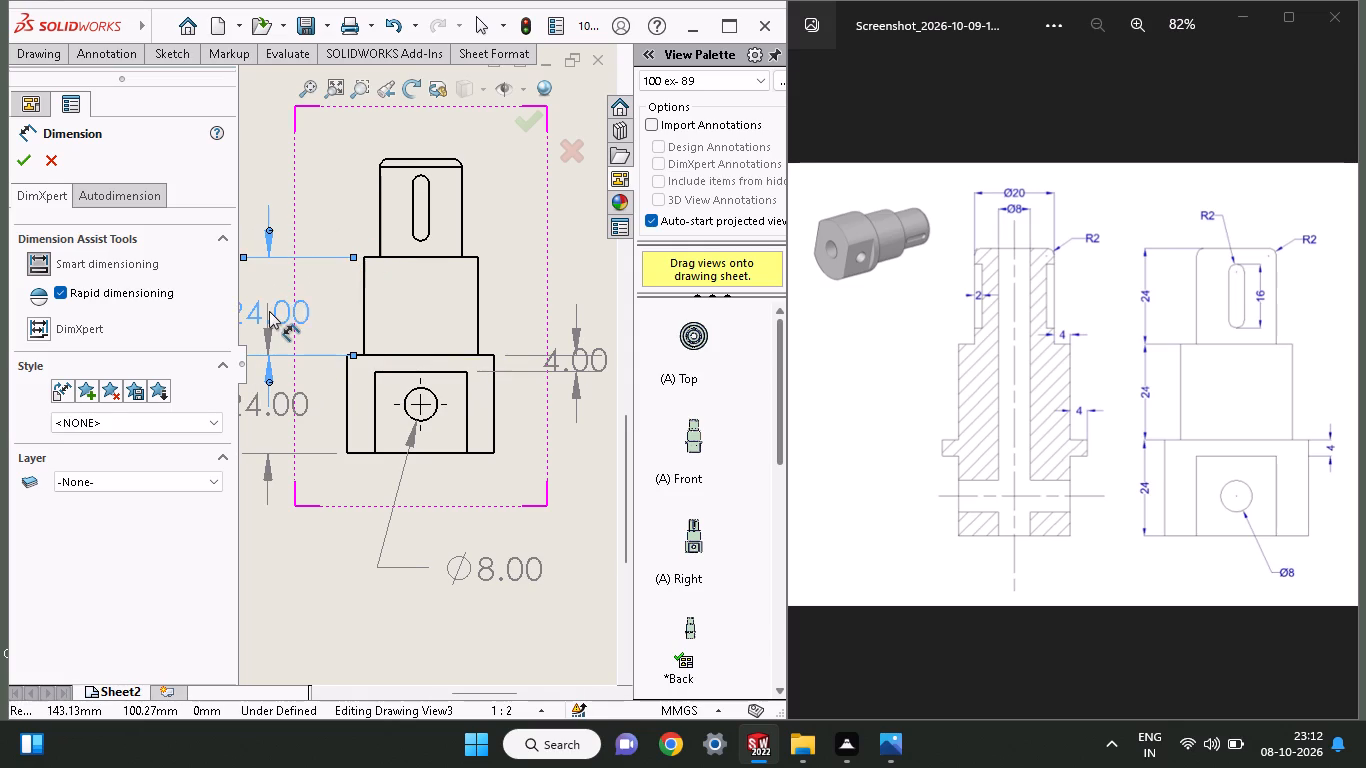
pyautogui.click(16, 157)
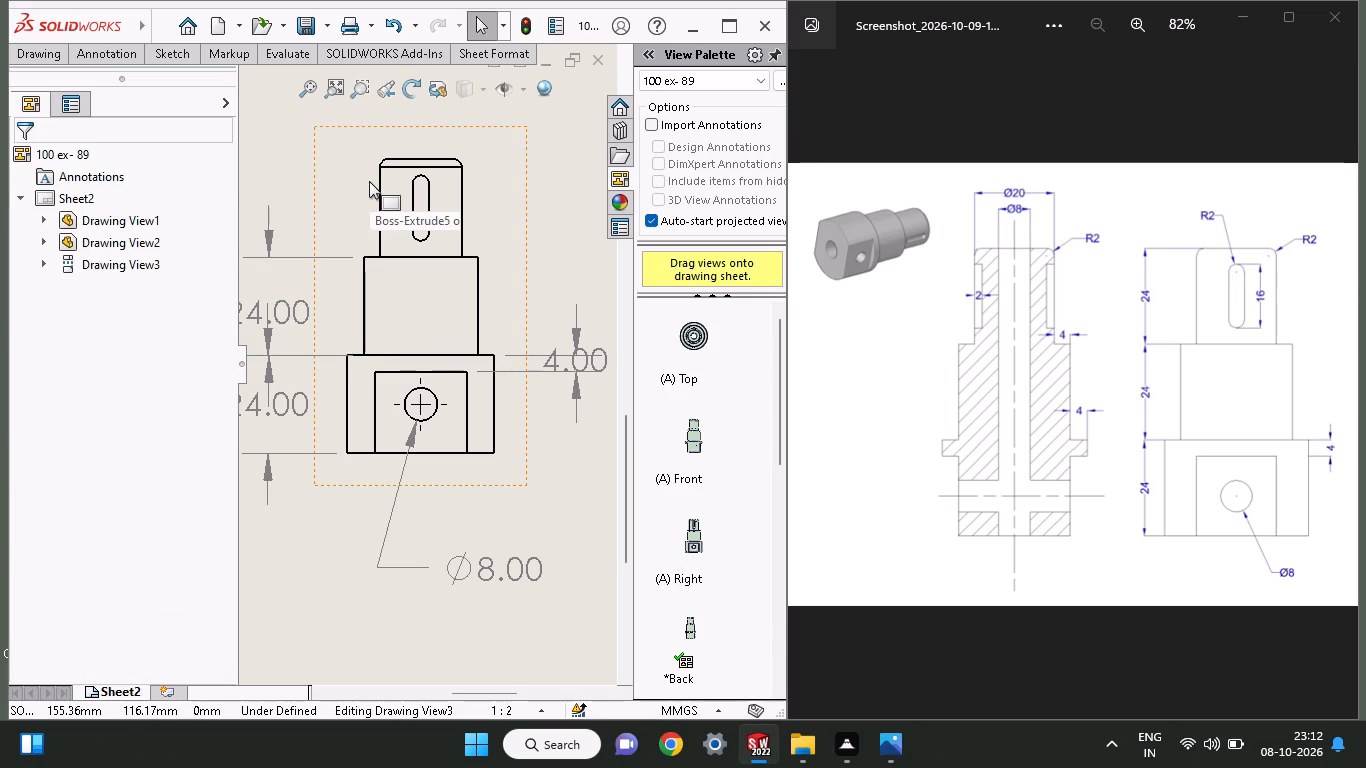
# Dimension the height of the side view's top section, placing it to the left above the middle section's height dimension.
pyautogui.click(158, 56)
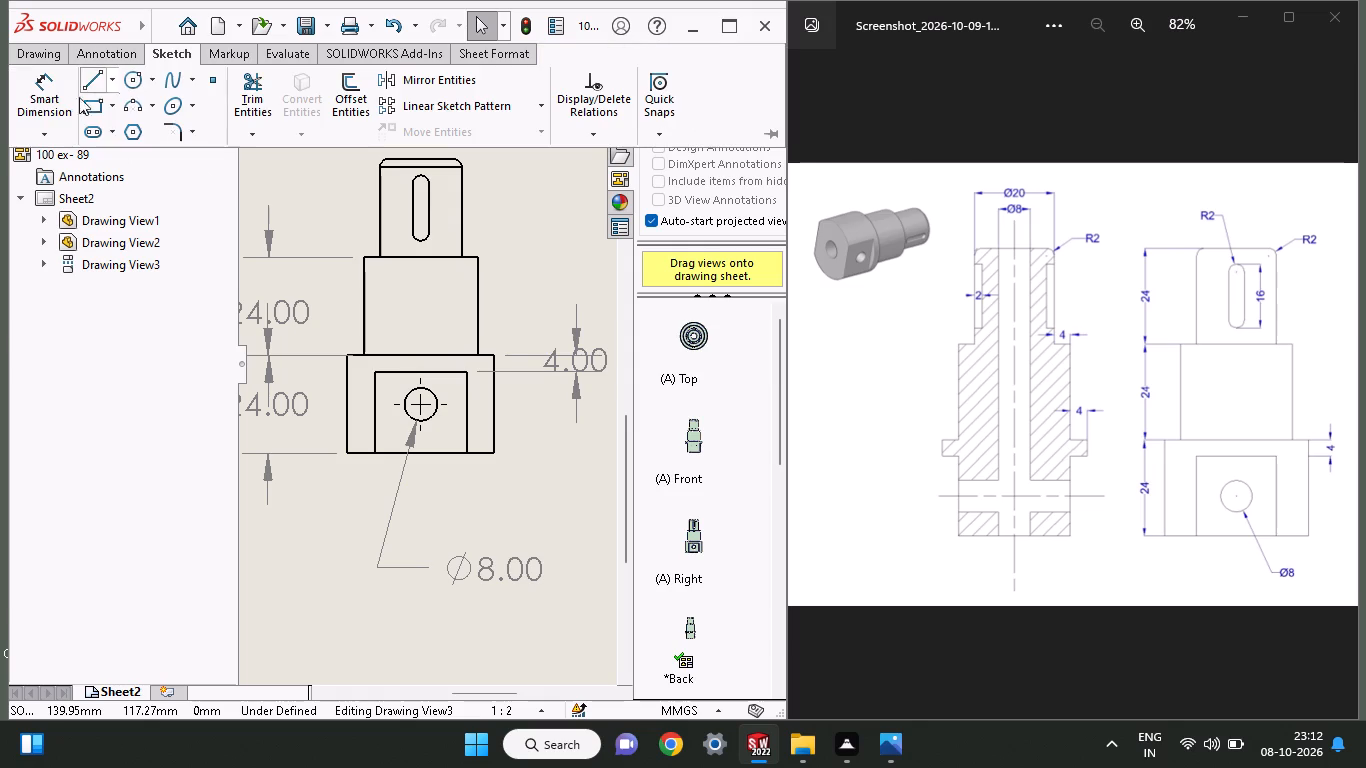
pyautogui.click(42, 102)
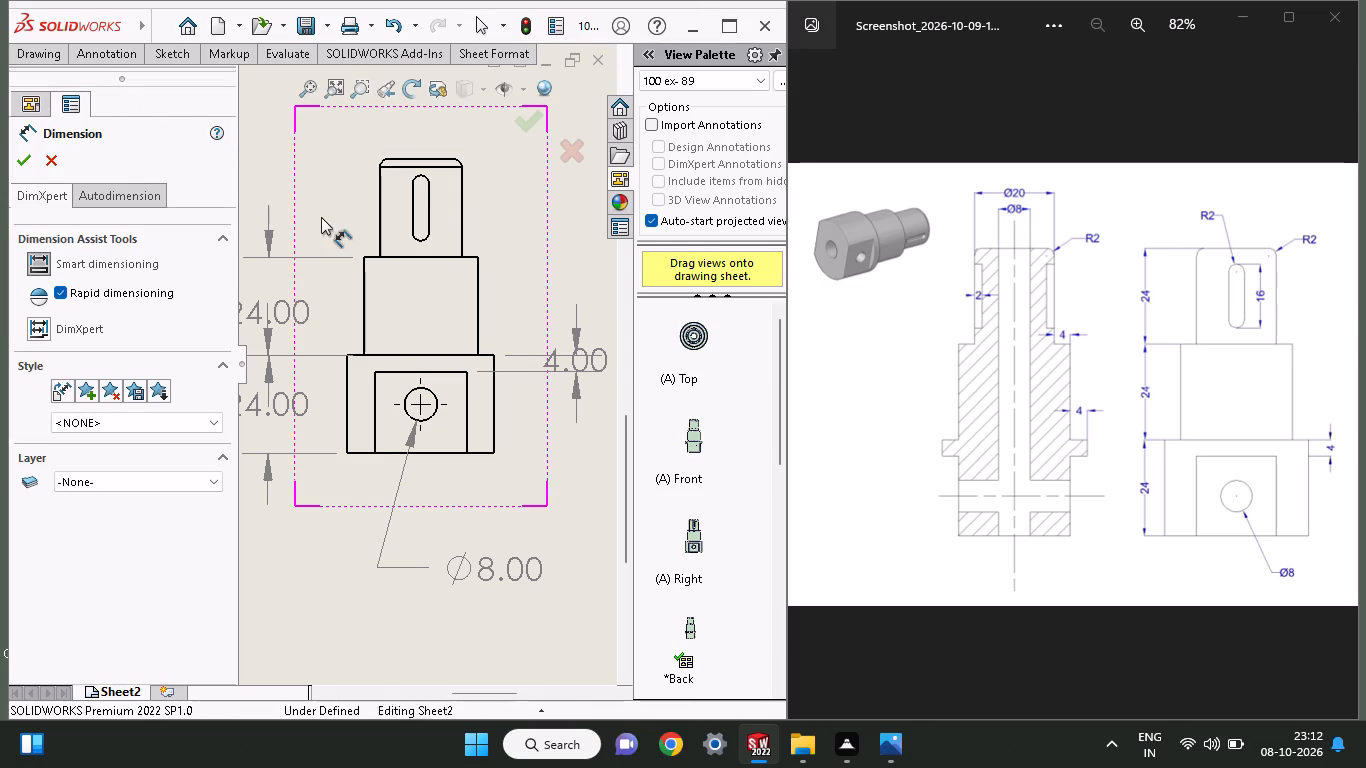
pyautogui.click(380, 256)
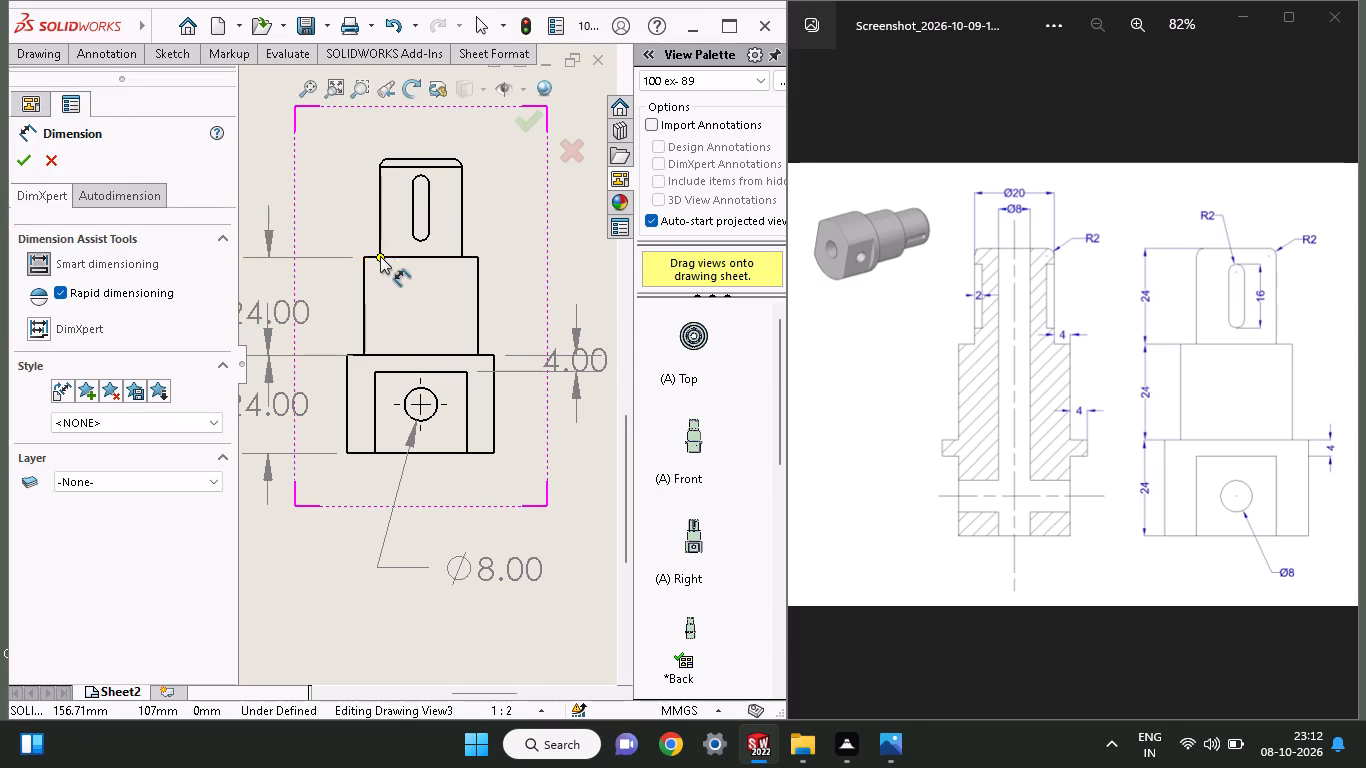
pyautogui.click(393, 161)
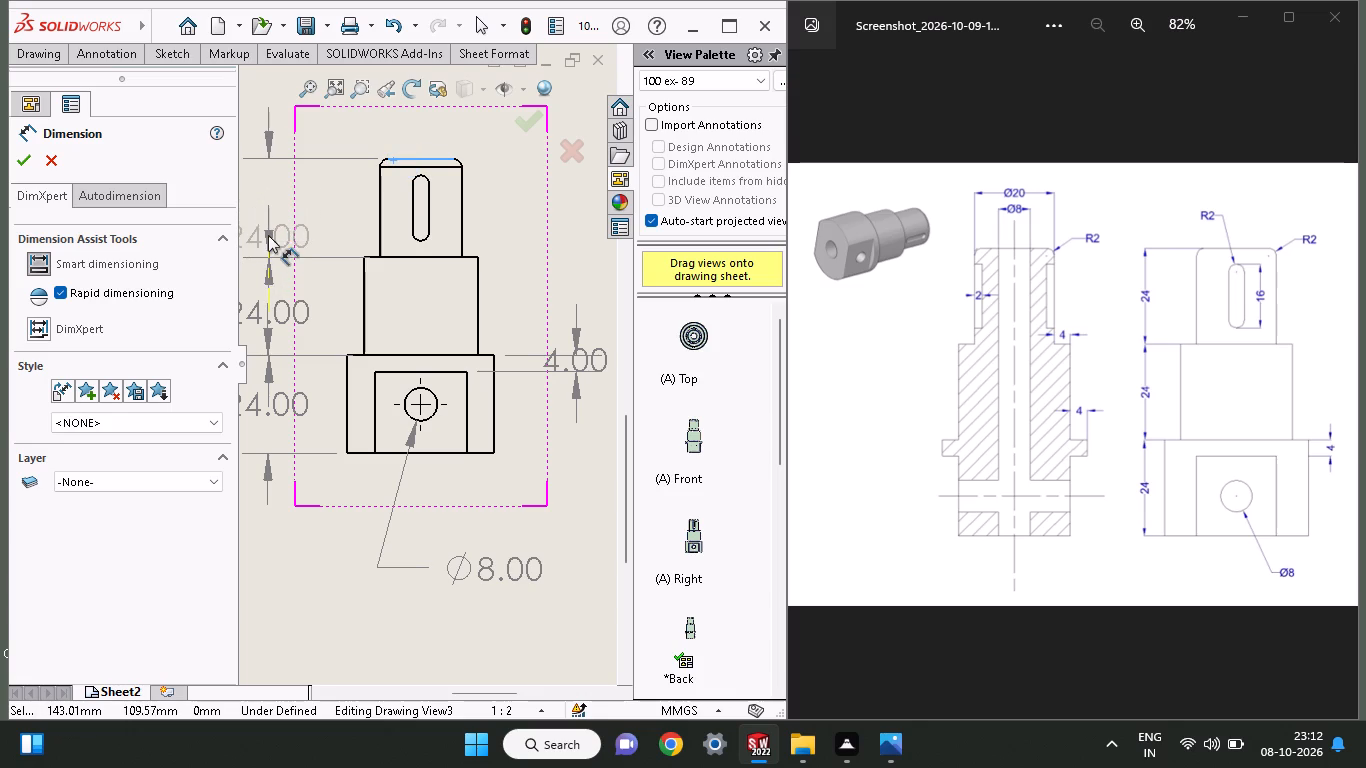
pyautogui.click(270, 200)
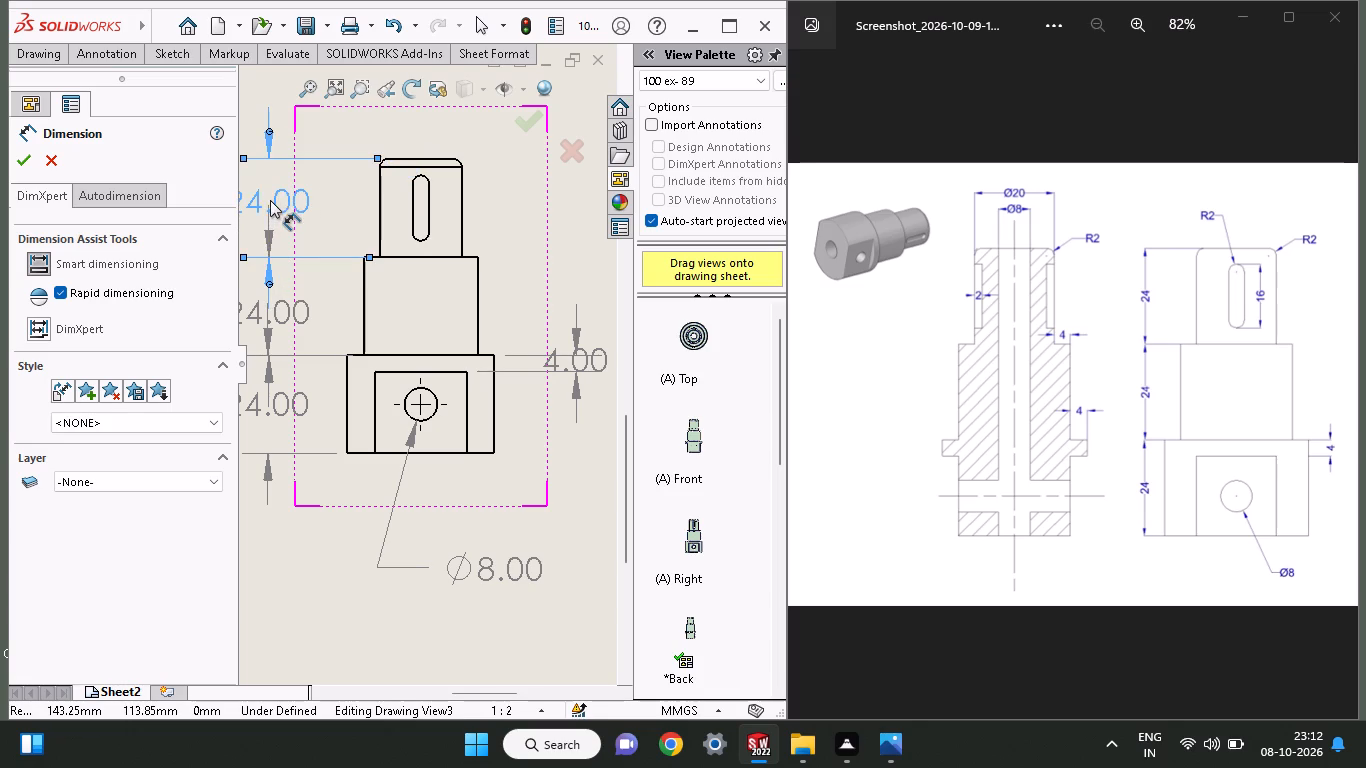
pyautogui.click(27, 159)
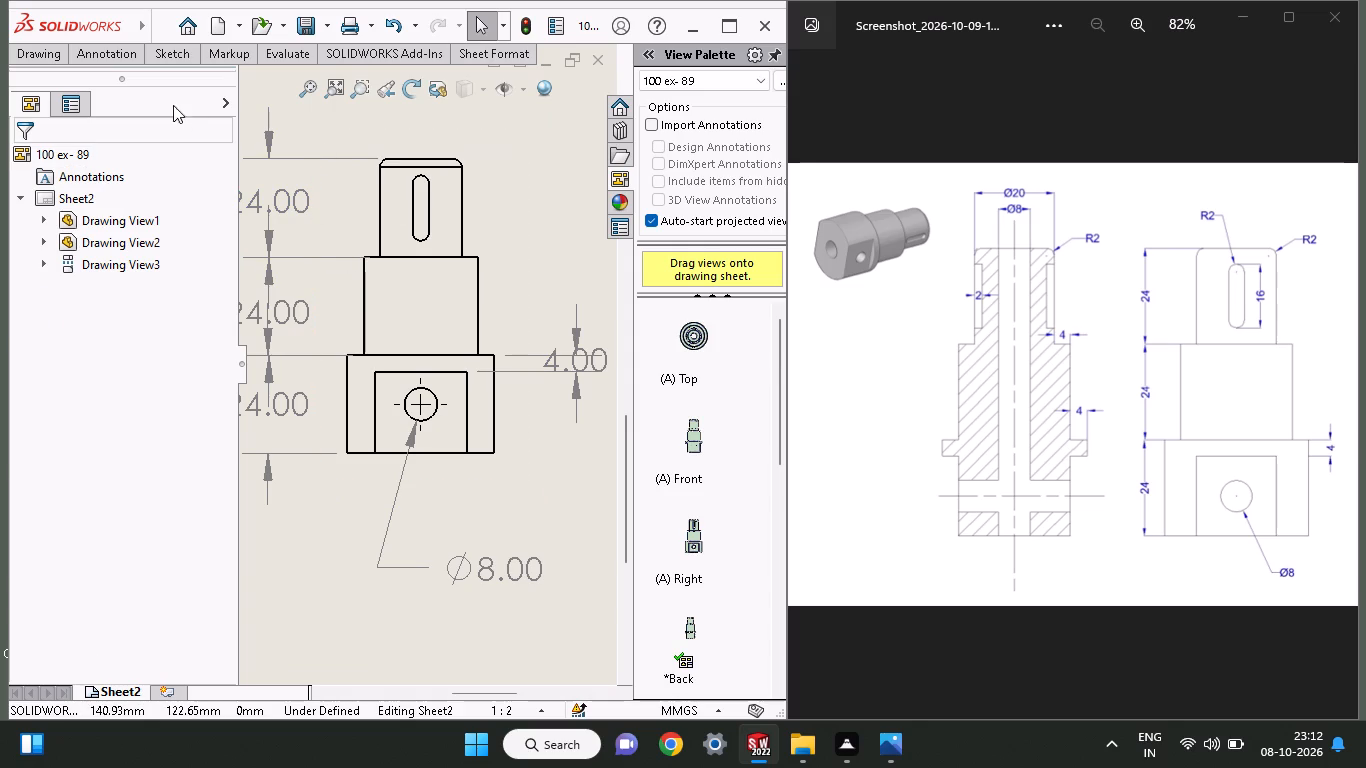
# Dimension the radius of the slot's upper rounded end, placing the text above the side view.
pyautogui.click(173, 61)
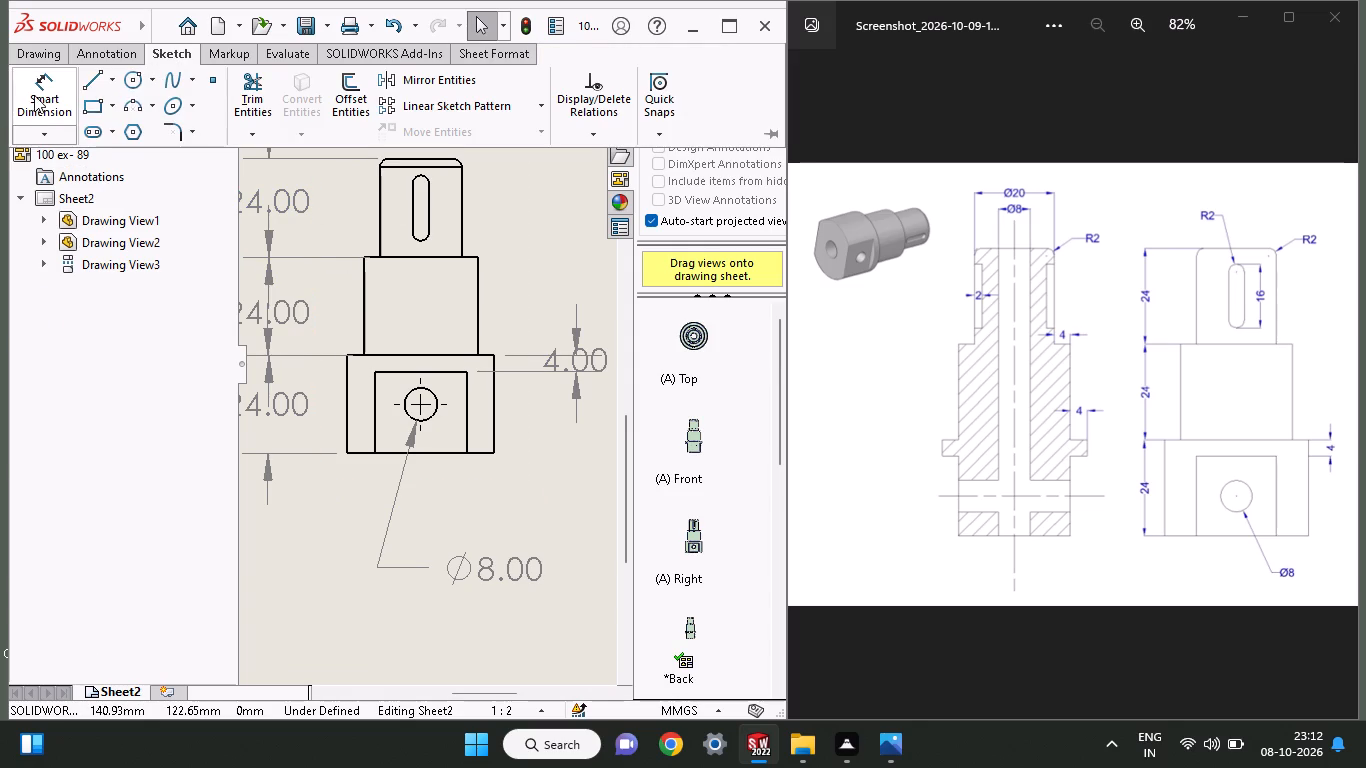
pyautogui.click(34, 95)
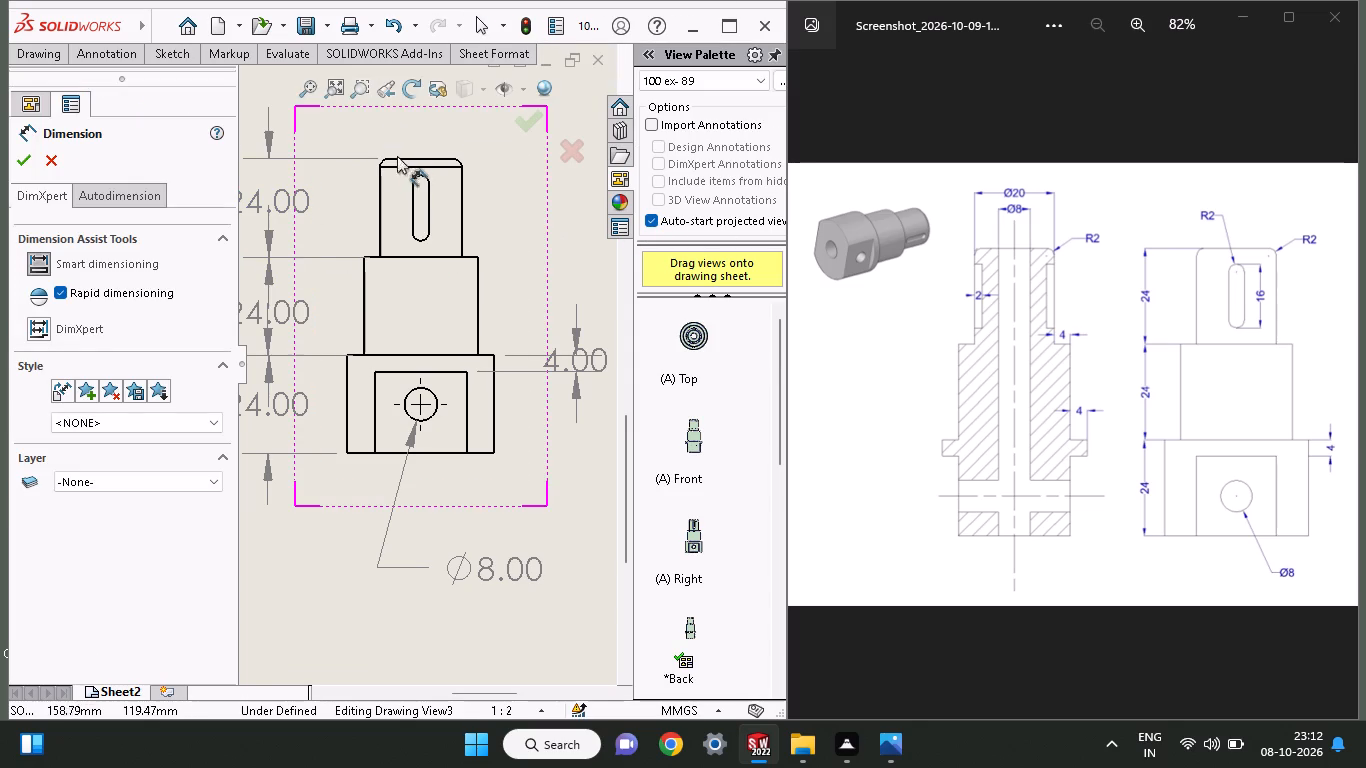
pyautogui.click(417, 175)
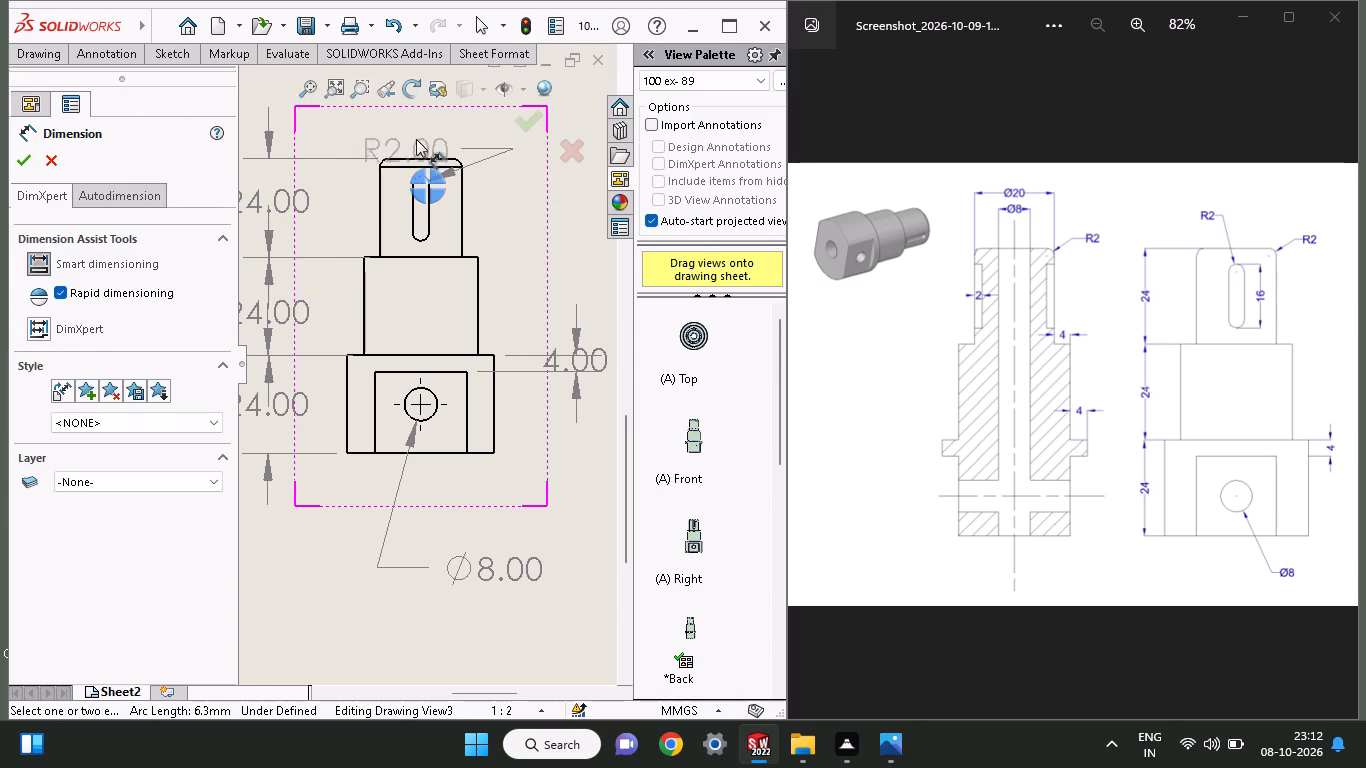
pyautogui.click(426, 133)
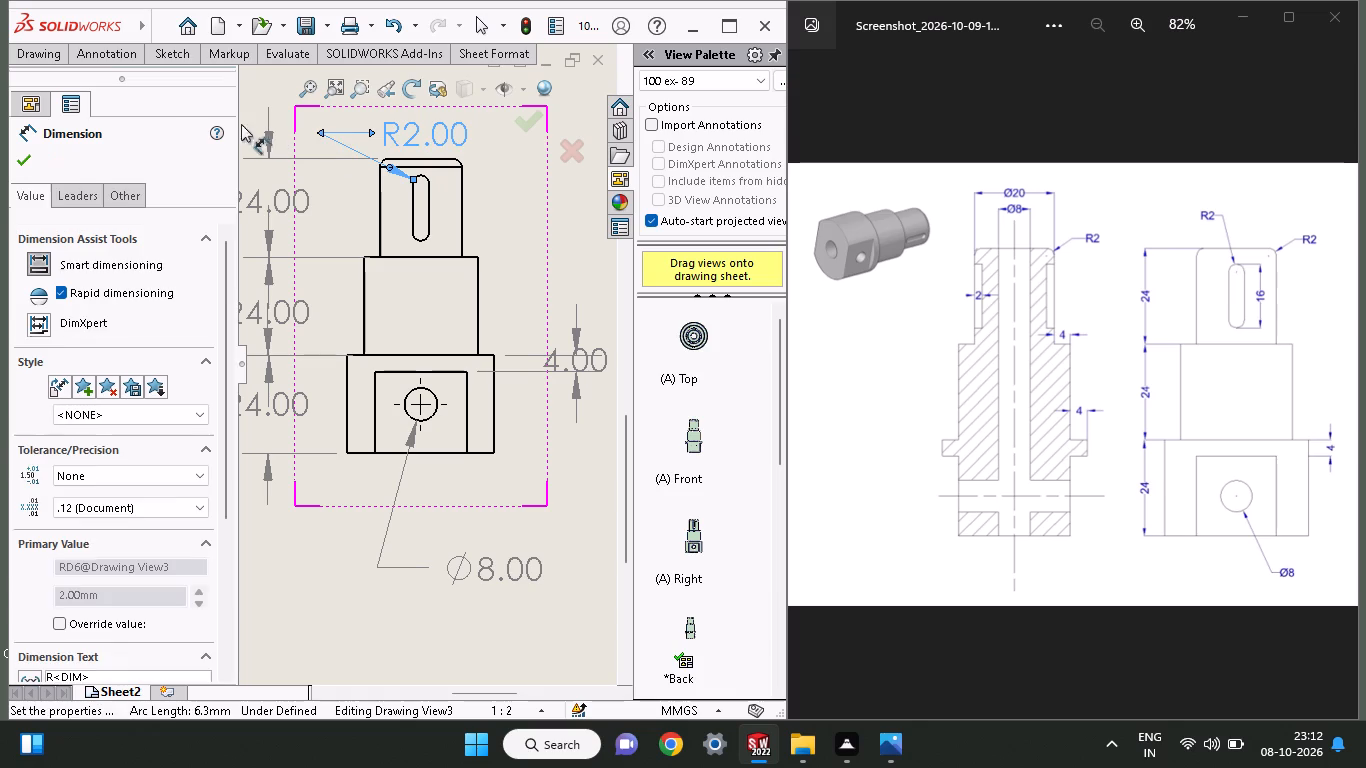
pyautogui.click(26, 155)
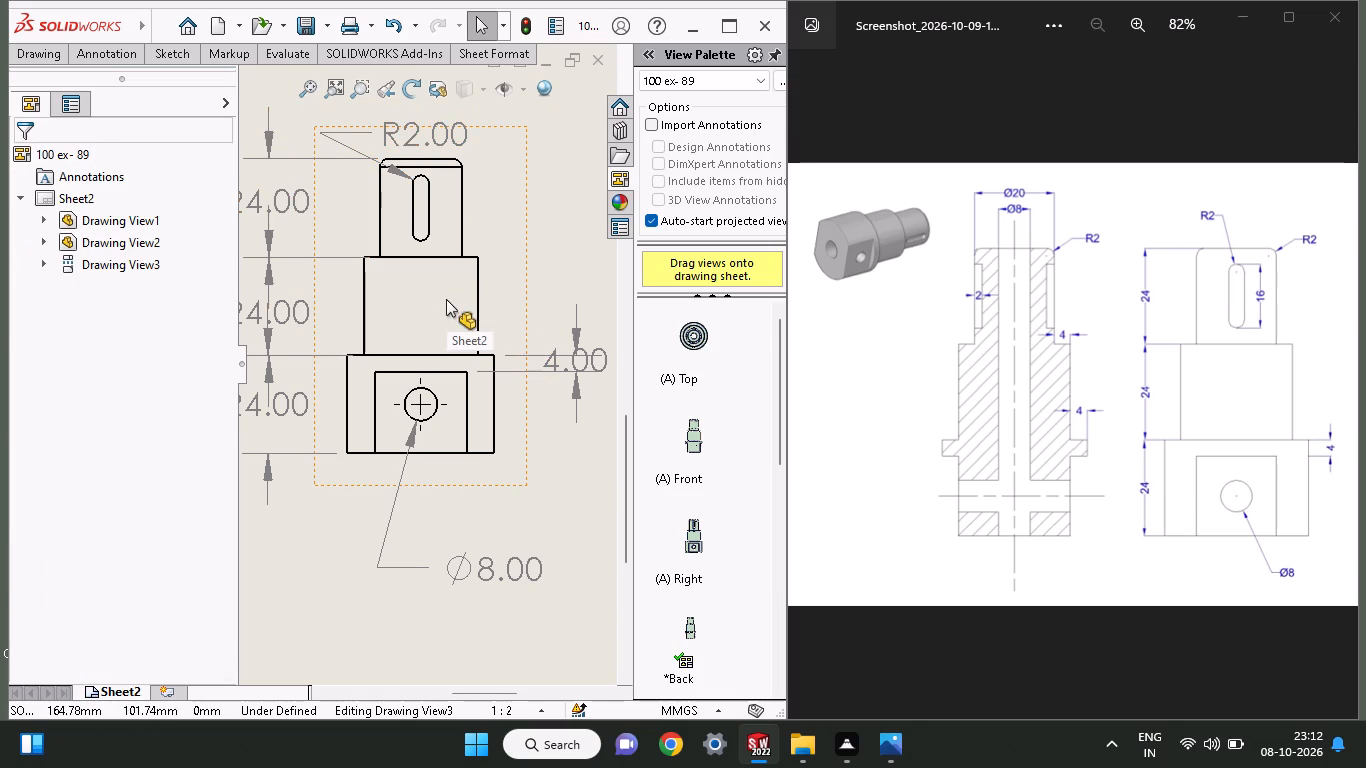
# Dimension the radius of the fillet at the shaft's upper-right corner, placing the text to the right of the side view.
pyautogui.click(161, 41)
pyautogui.click(170, 61)
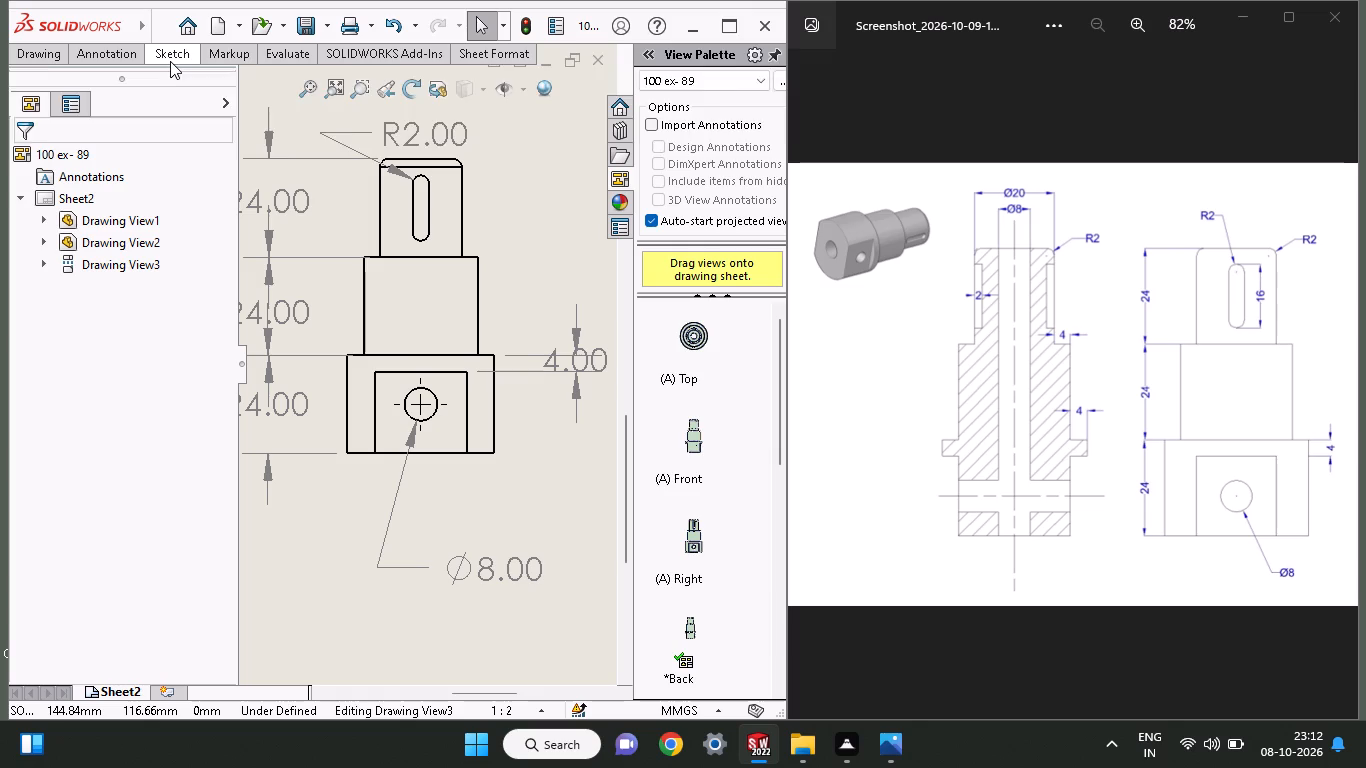
pyautogui.click(38, 109)
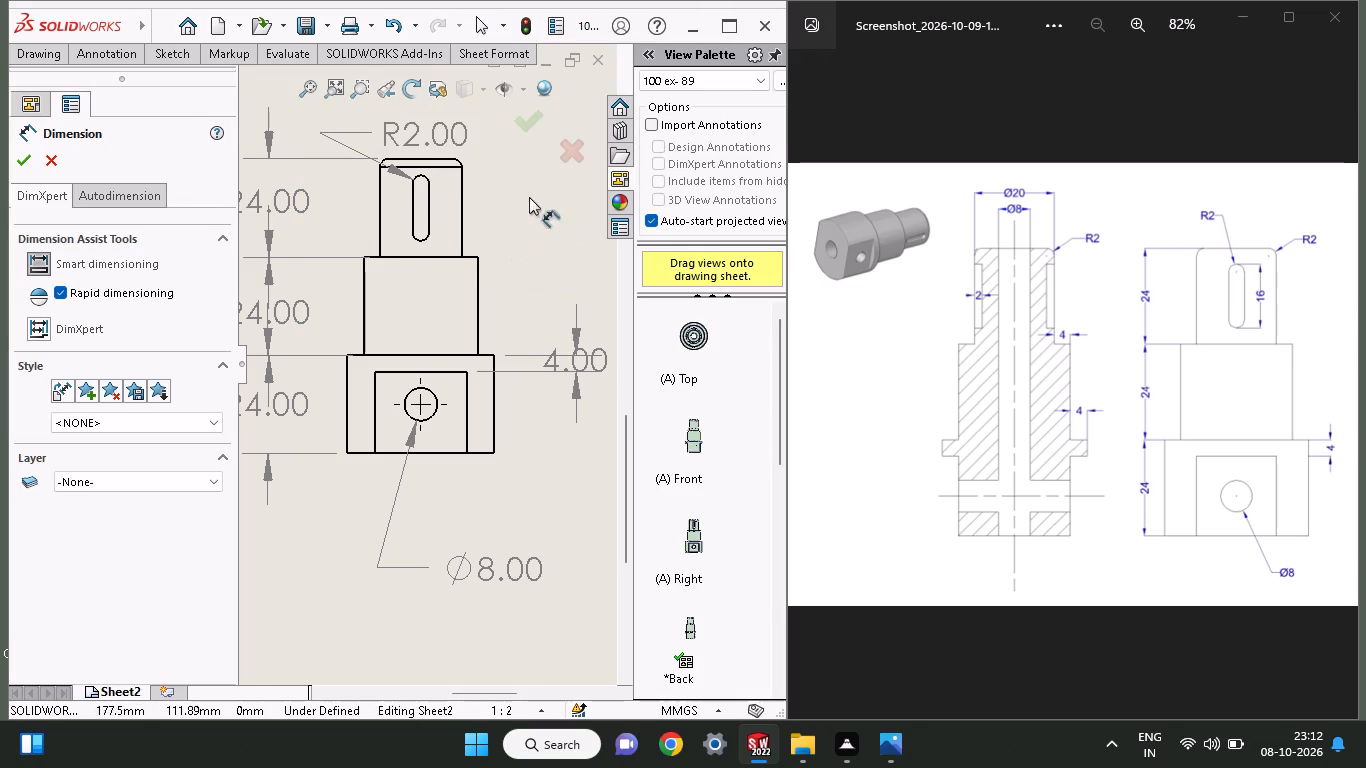
pyautogui.click(459, 161)
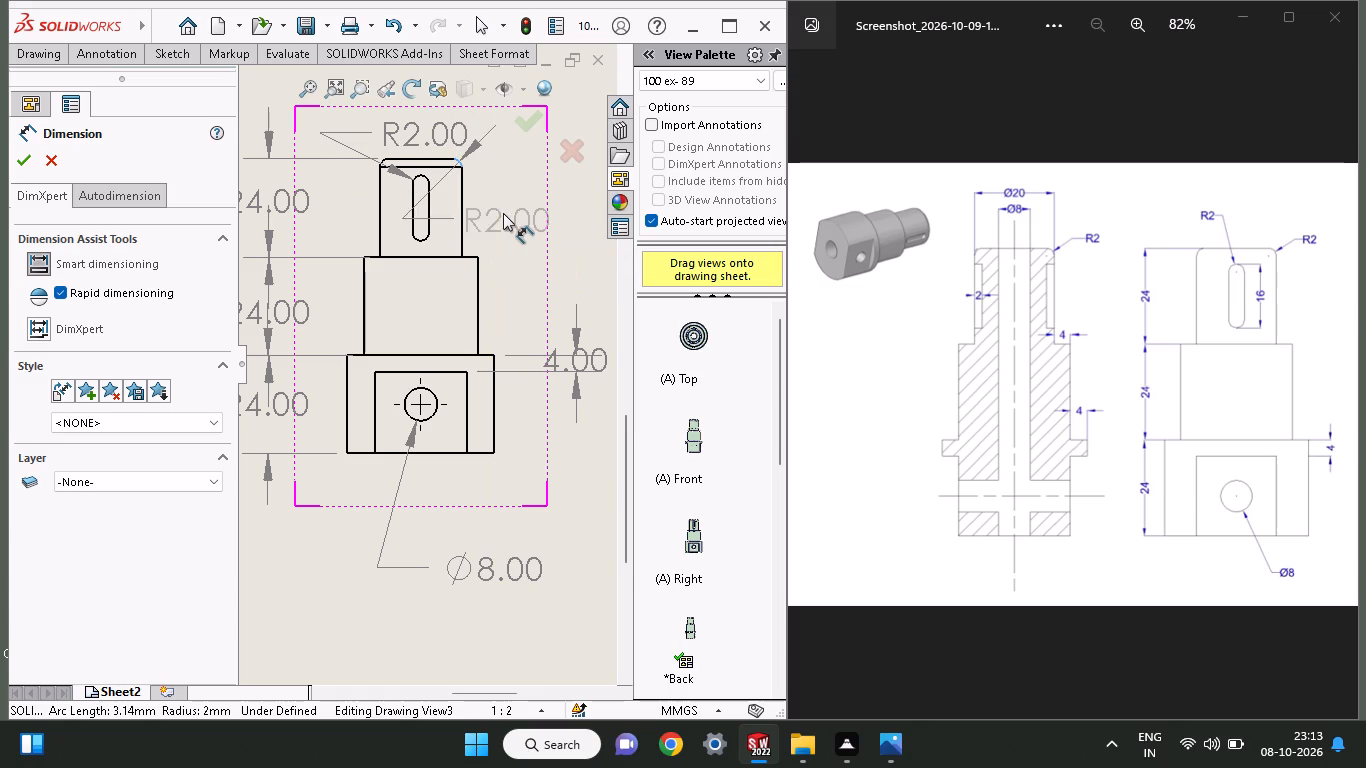
pyautogui.click(538, 198)
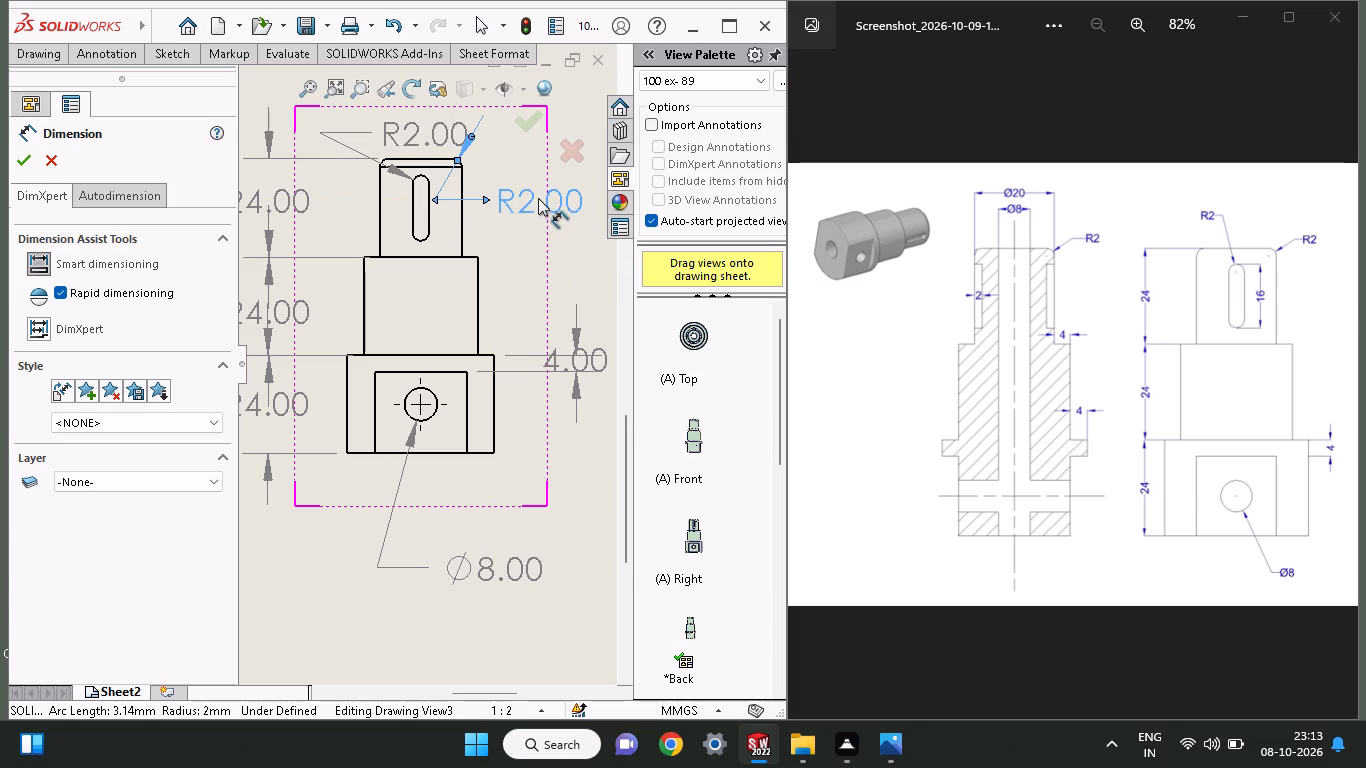
pyautogui.click(21, 157)
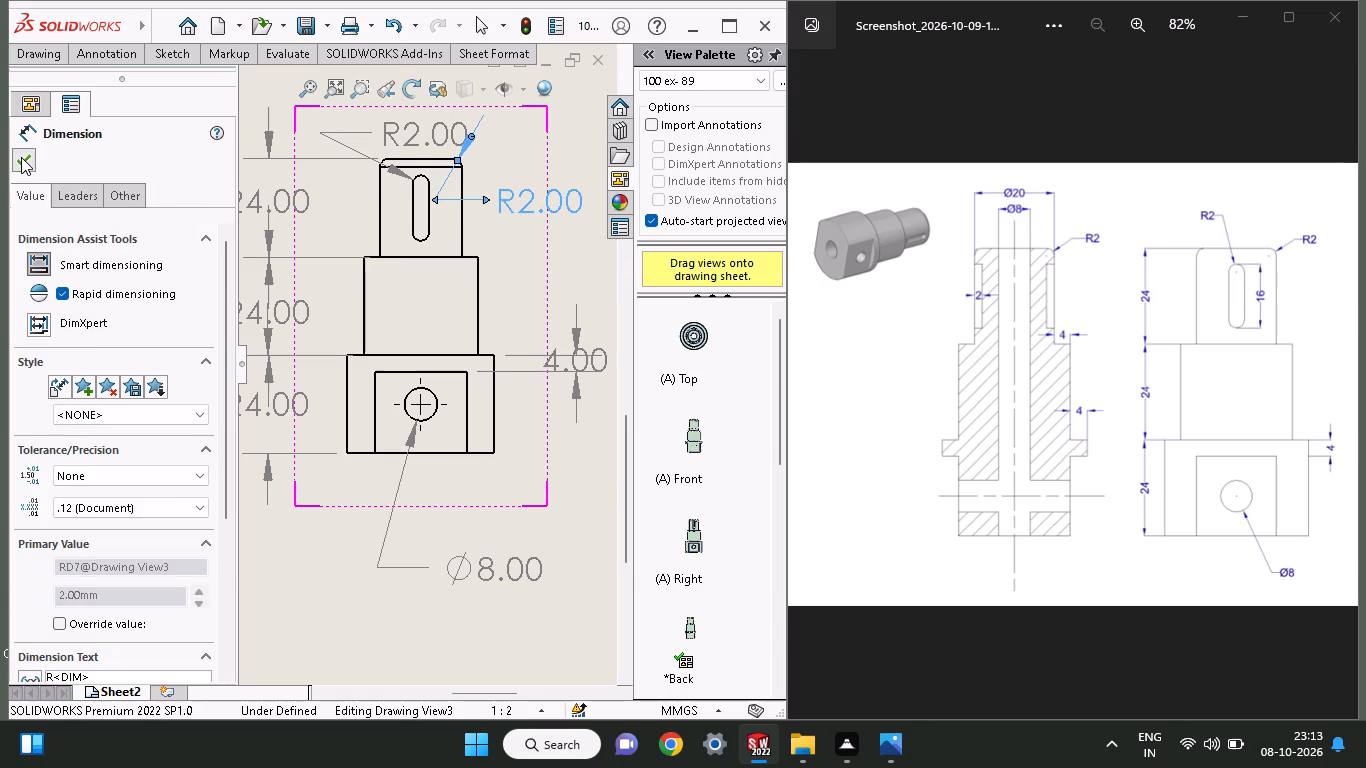
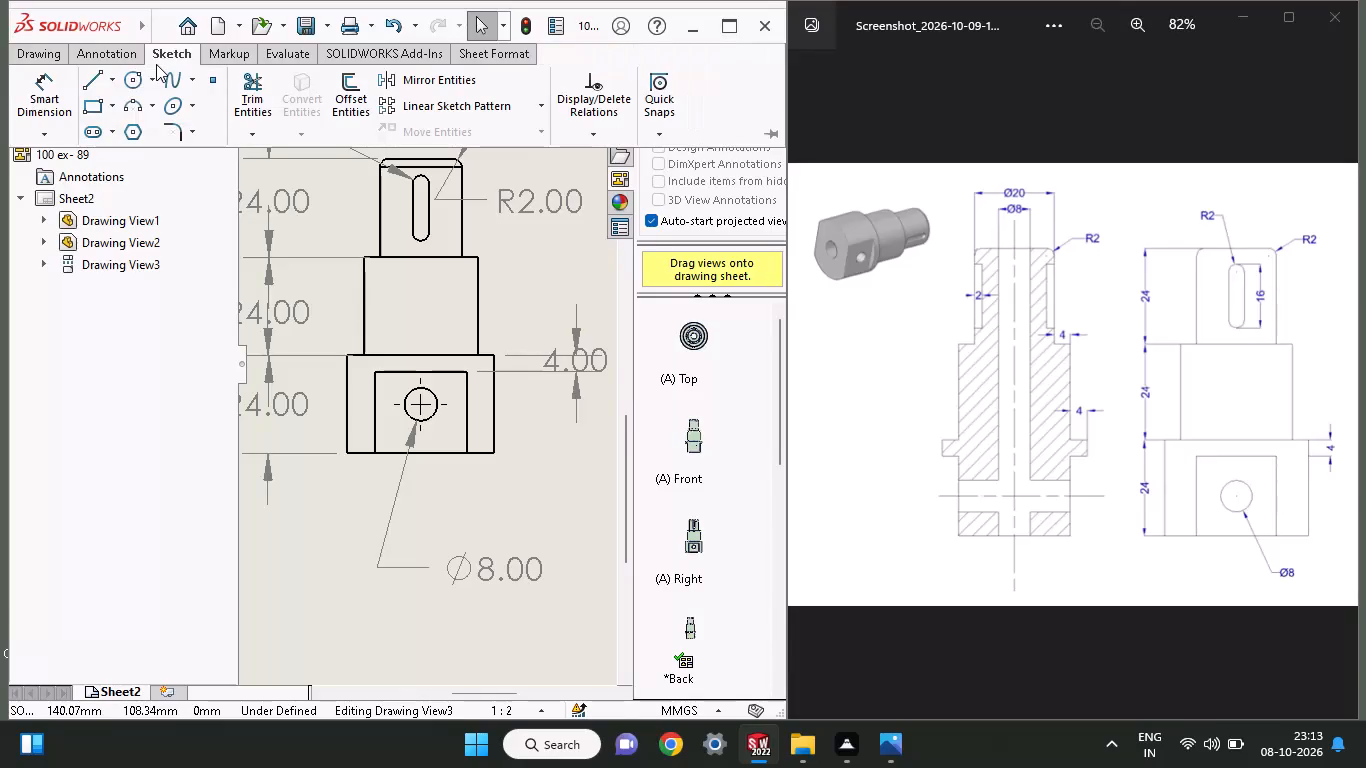
# Sketch a vertical line about 15.4 mm long inside the side view's slot, from its top end to its bottom end.
pyautogui.click(97, 73)
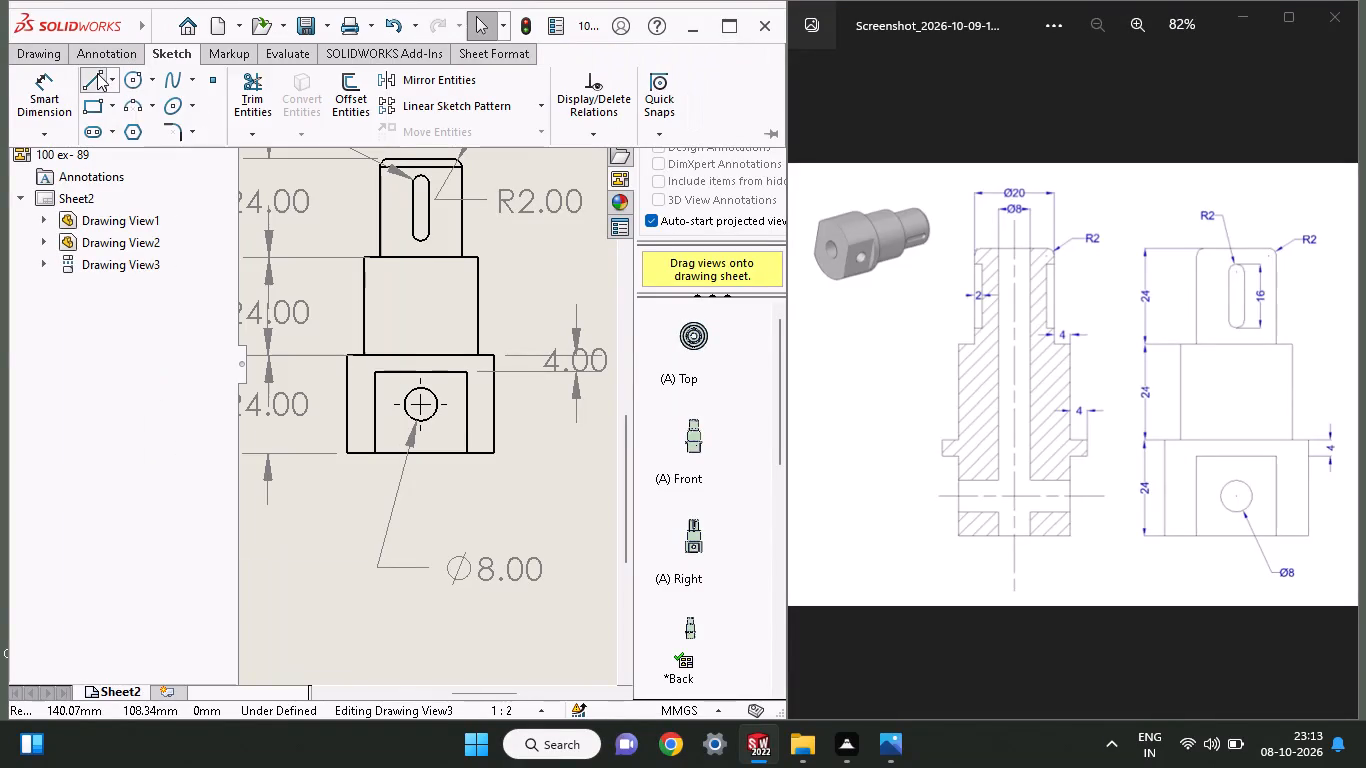
pyautogui.click(420, 176)
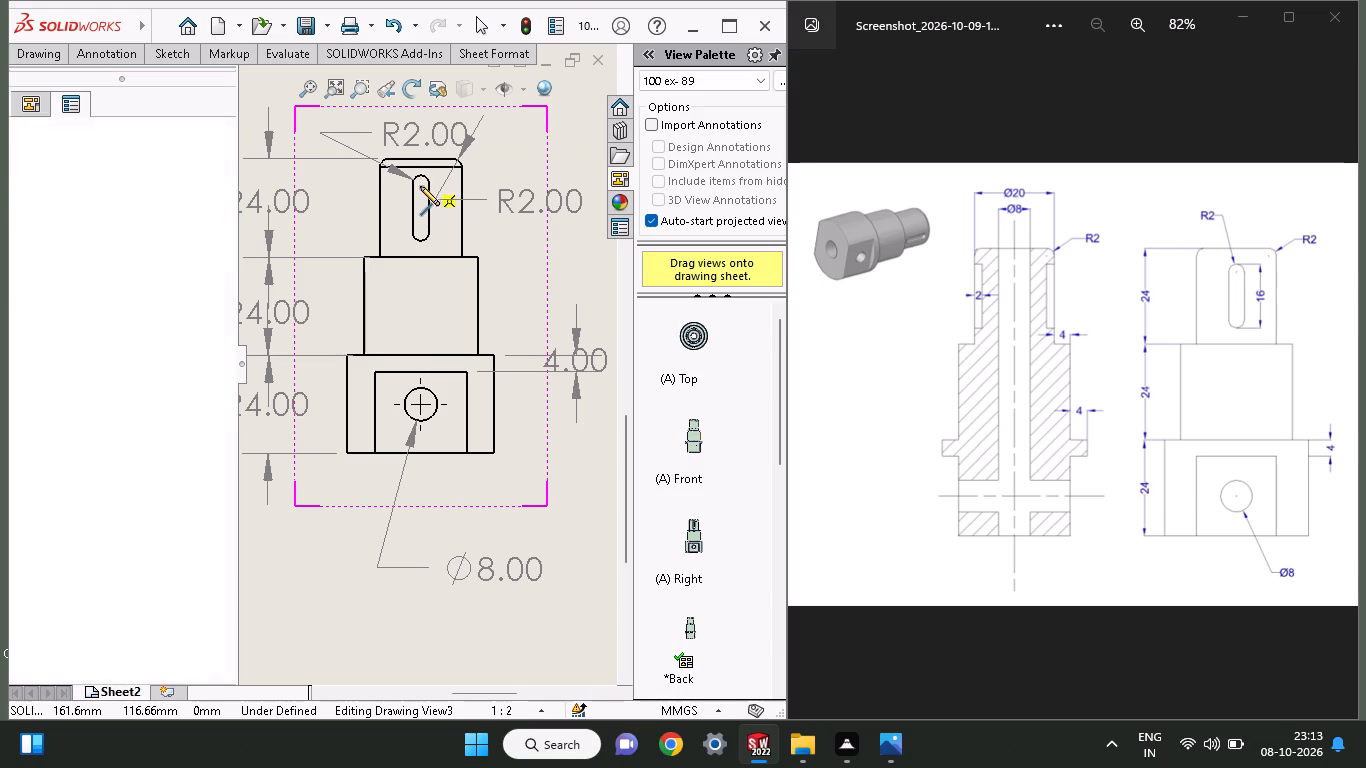
pyautogui.click(423, 239)
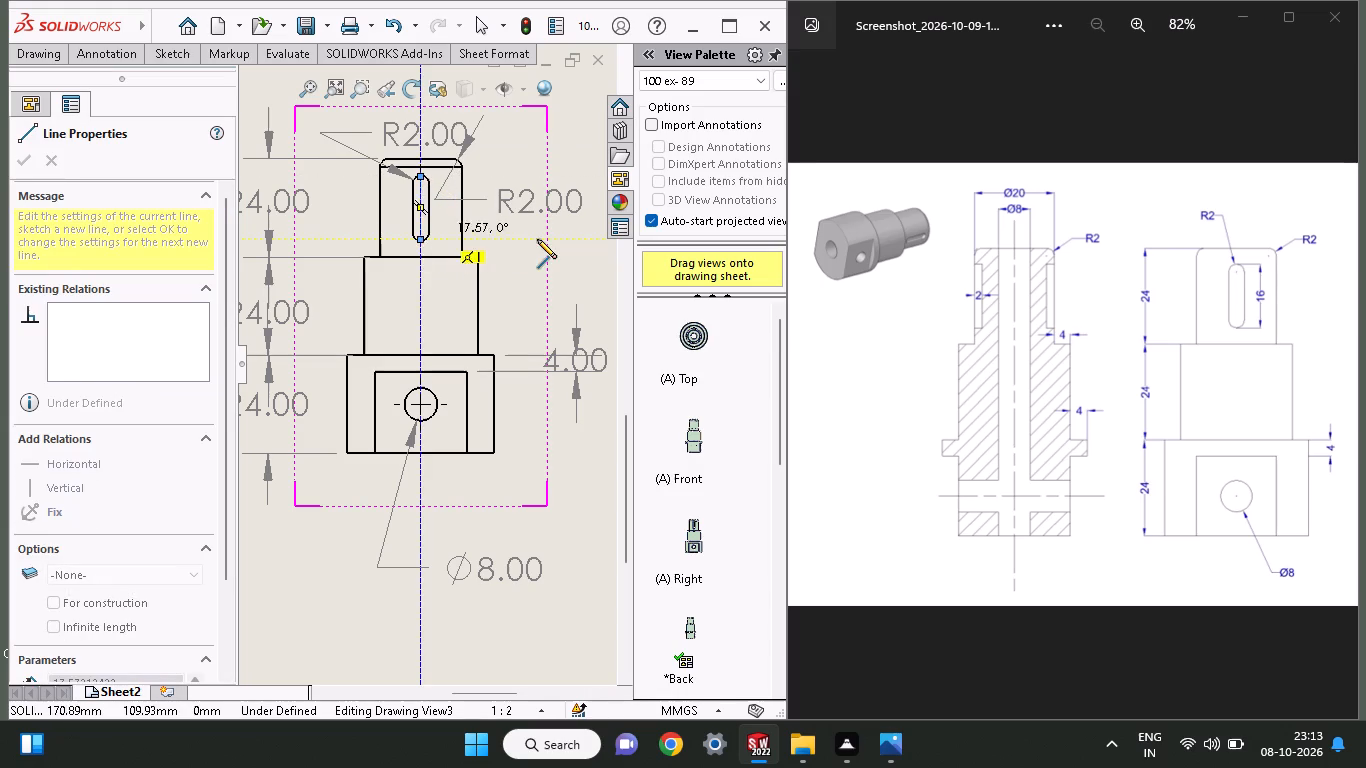
pyautogui.rightClick(504, 251)
pyautogui.click(520, 268)
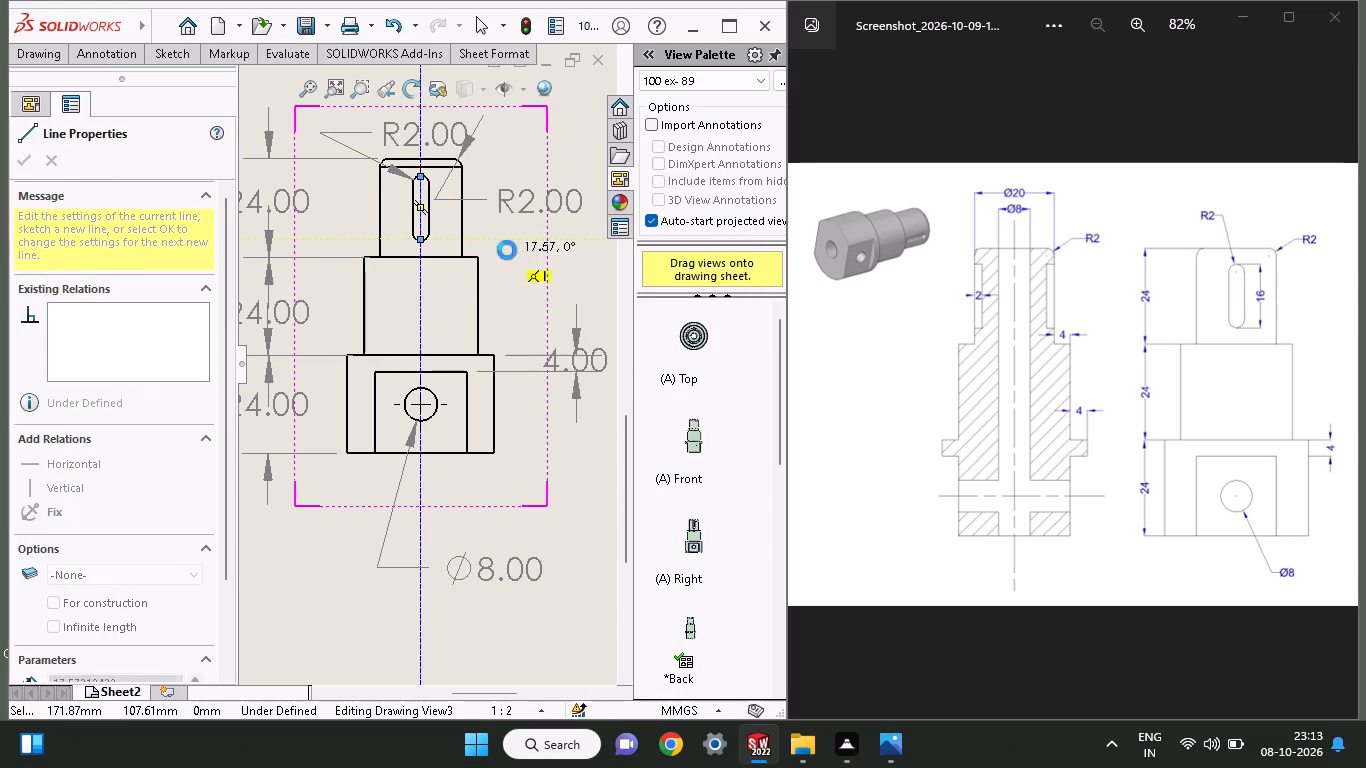
# Dimension the vertical line in the slot, placing the text to the right of the side view, and set its length to 16 mm.
pyautogui.click(155, 51)
pyautogui.click(31, 88)
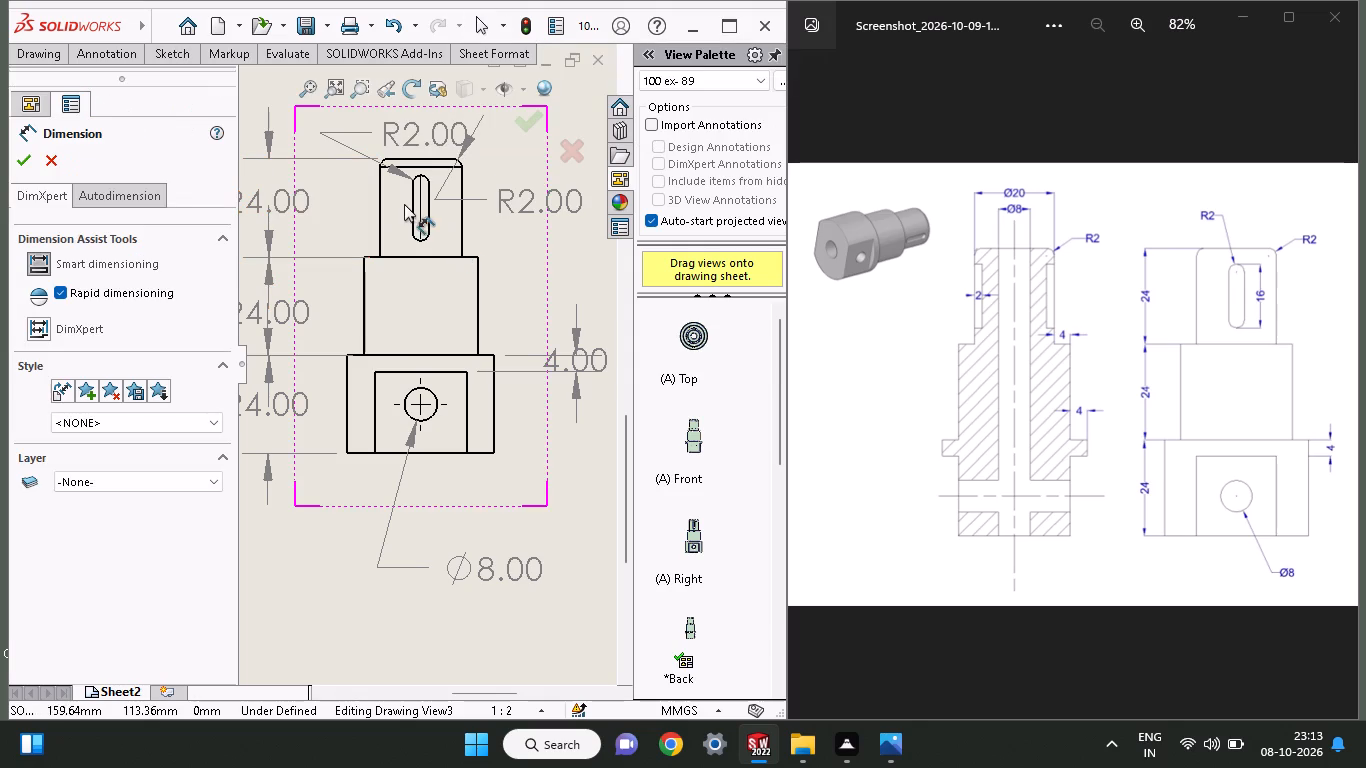
pyautogui.click(420, 211)
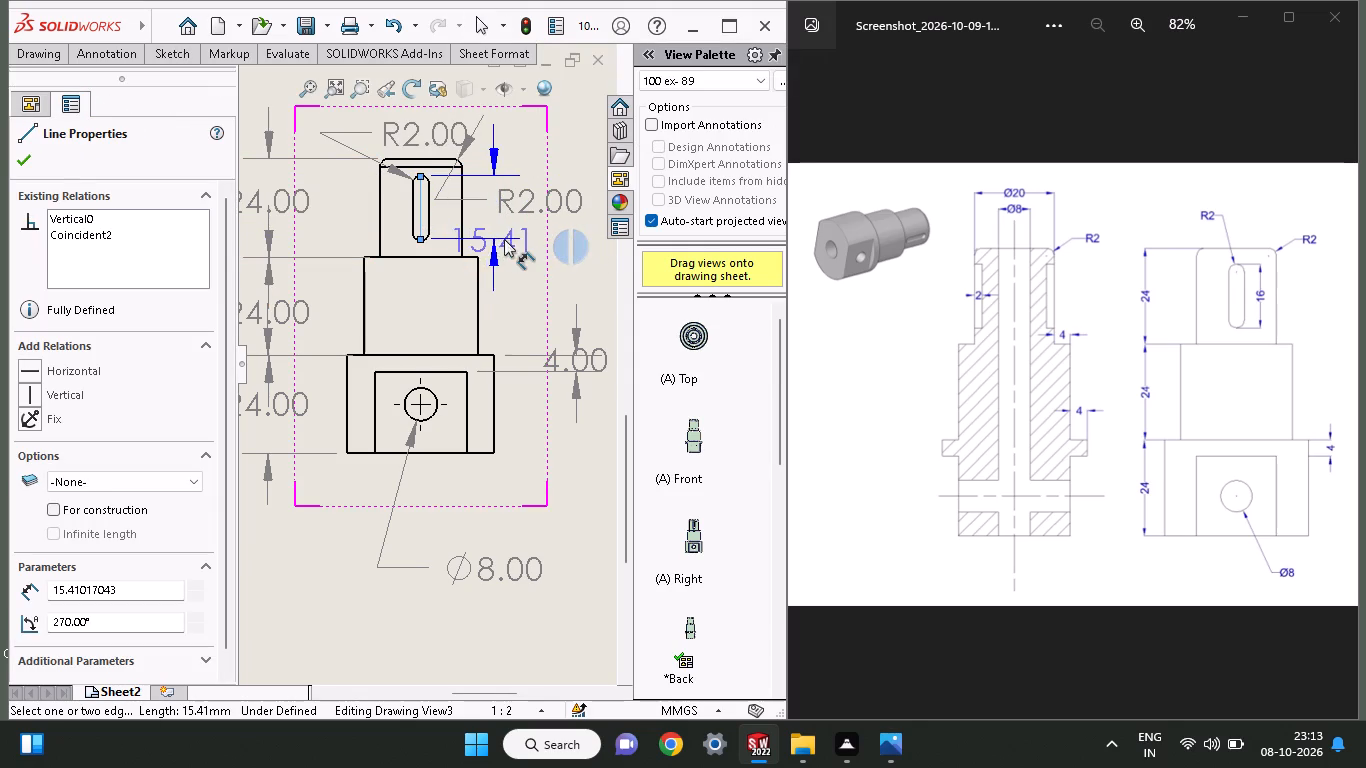
pyautogui.click(507, 239)
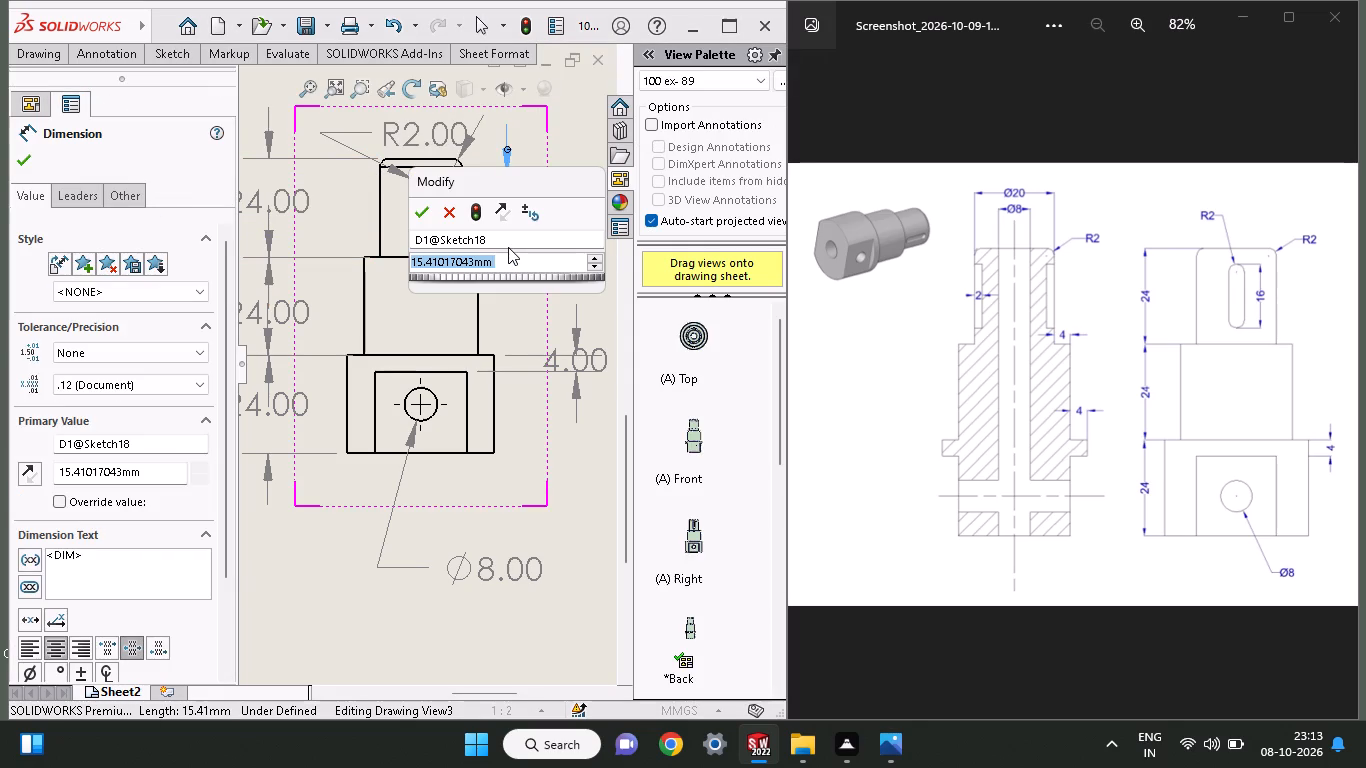
pyautogui.press('0')
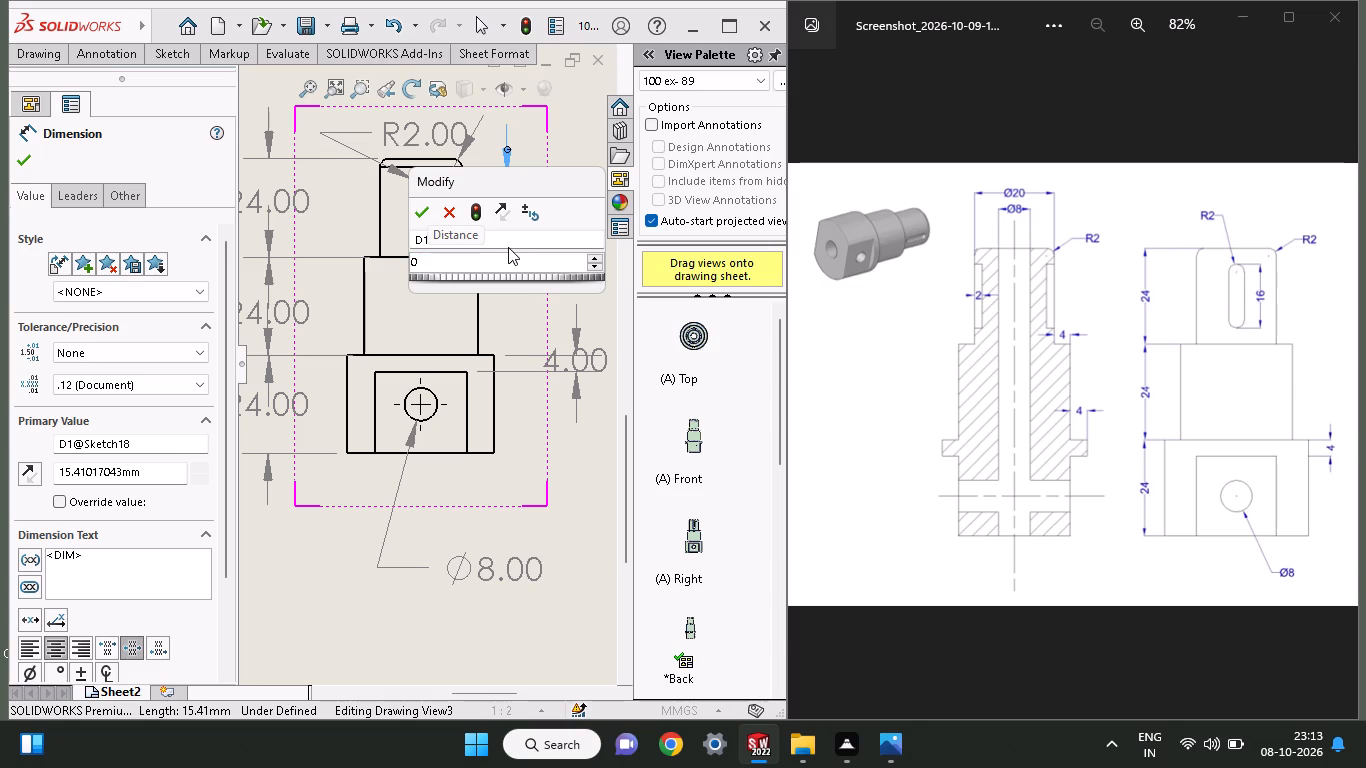
pyautogui.press('BackSpace')
pyautogui.write('16')
pyautogui.press('Return')
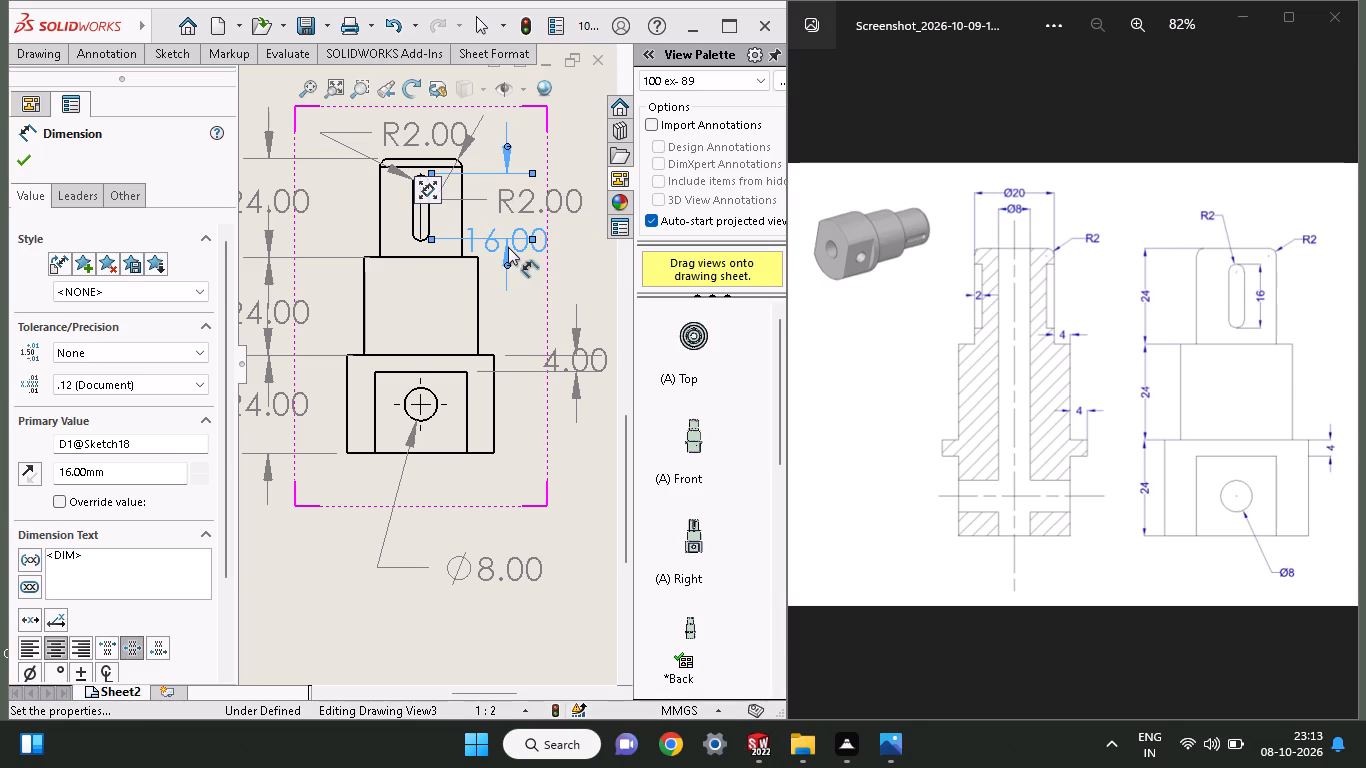
pyautogui.click(17, 158)
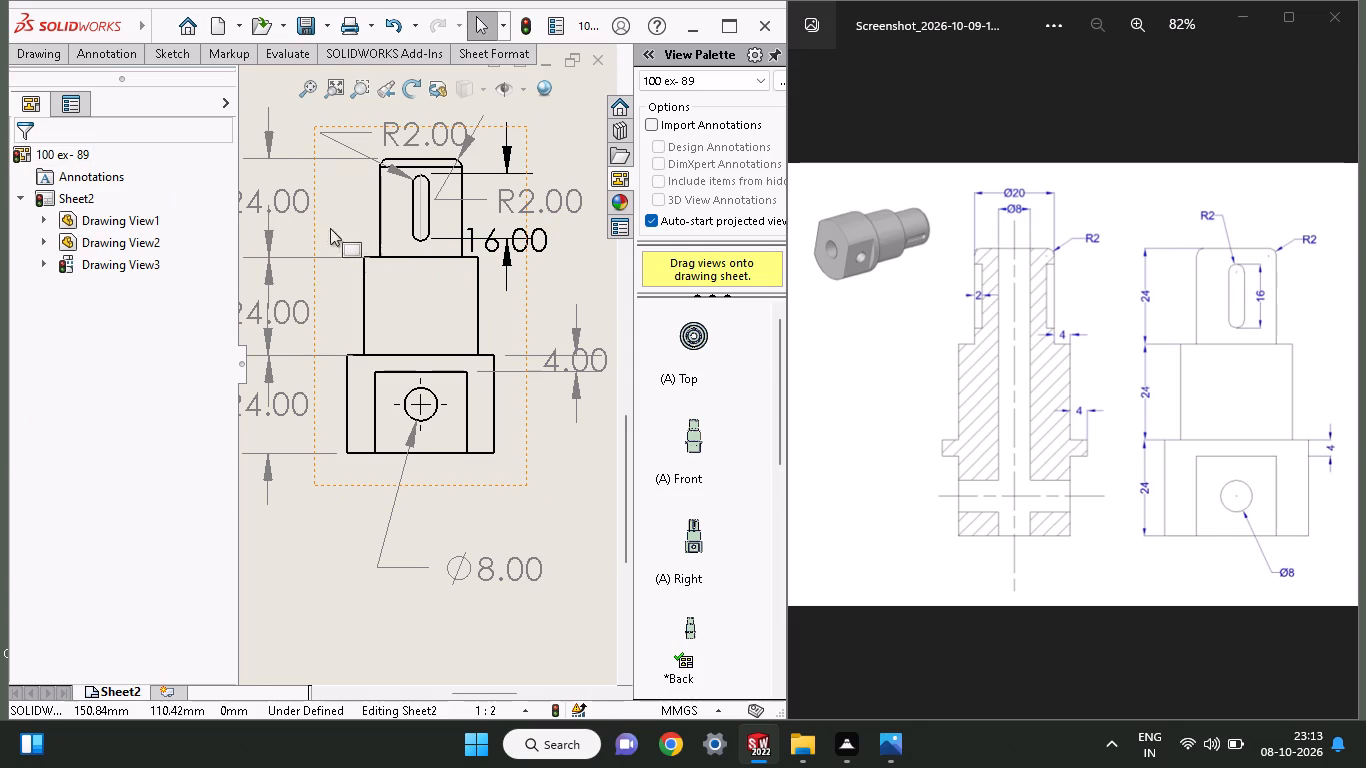
# Move the corner fillet's radius dimension up above the side view, beside the slot's radius dimension.
pyautogui.moveTo(545, 205); pyautogui.dragTo(555, 166)
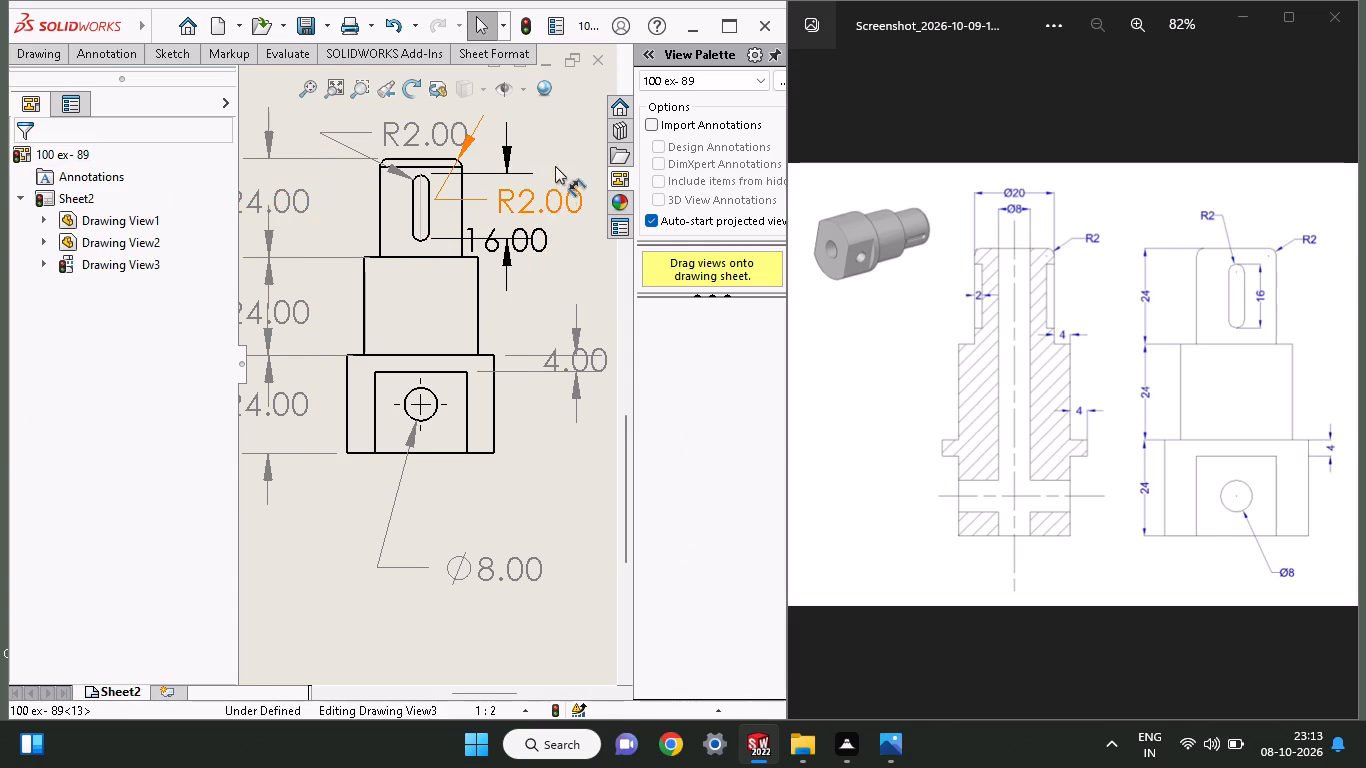
pyautogui.moveTo(555, 166); pyautogui.dragTo(563, 135)
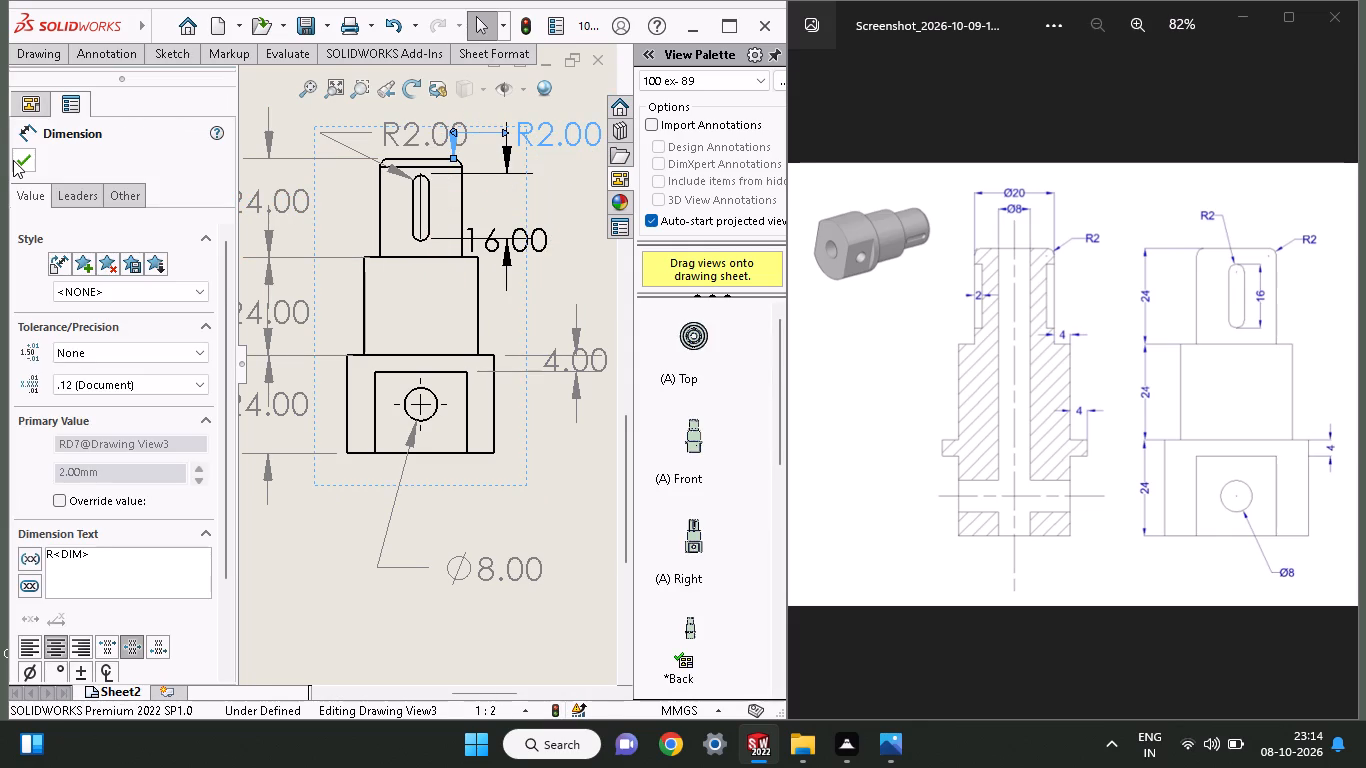
pyautogui.click(21, 163)
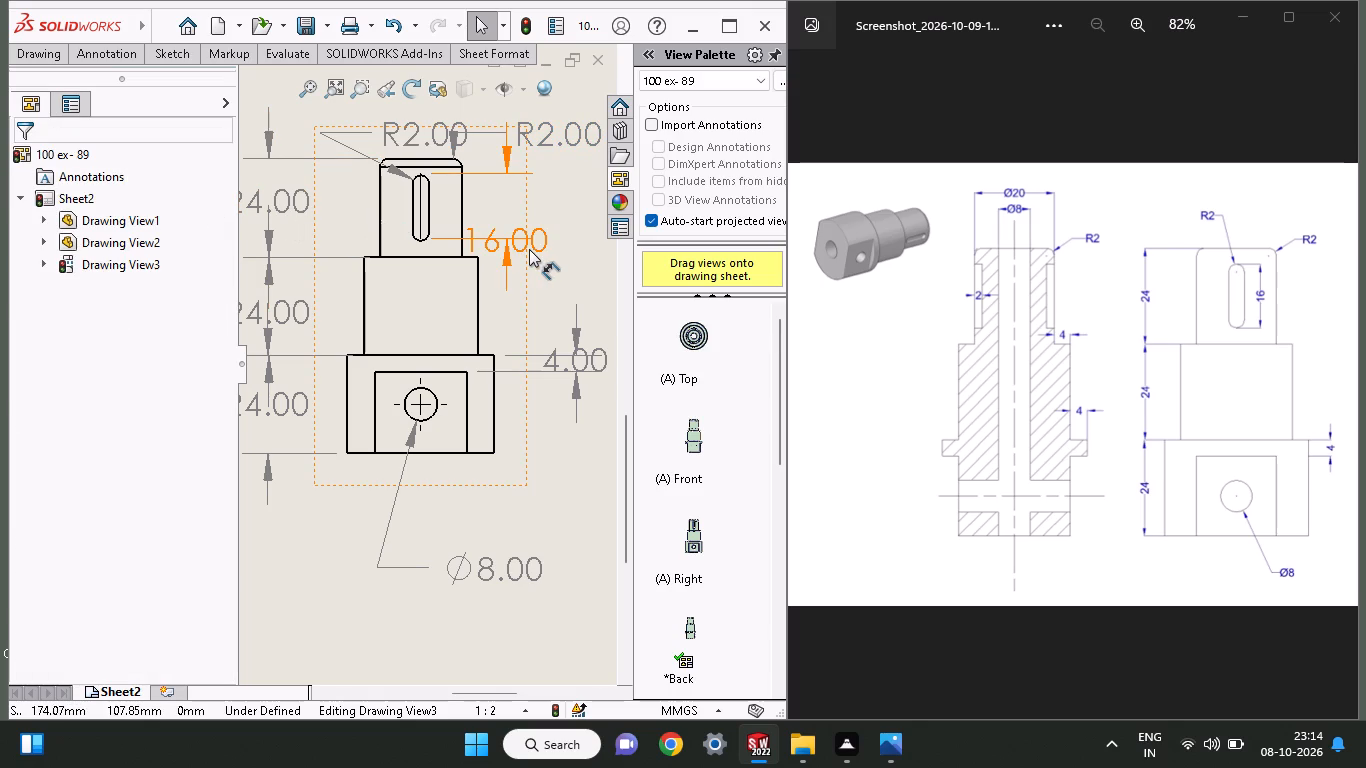
# Move the slot's 16 mm length dimension text up so that it sits midway between its extension lines.
pyautogui.moveTo(529, 249); pyautogui.dragTo(531, 217)
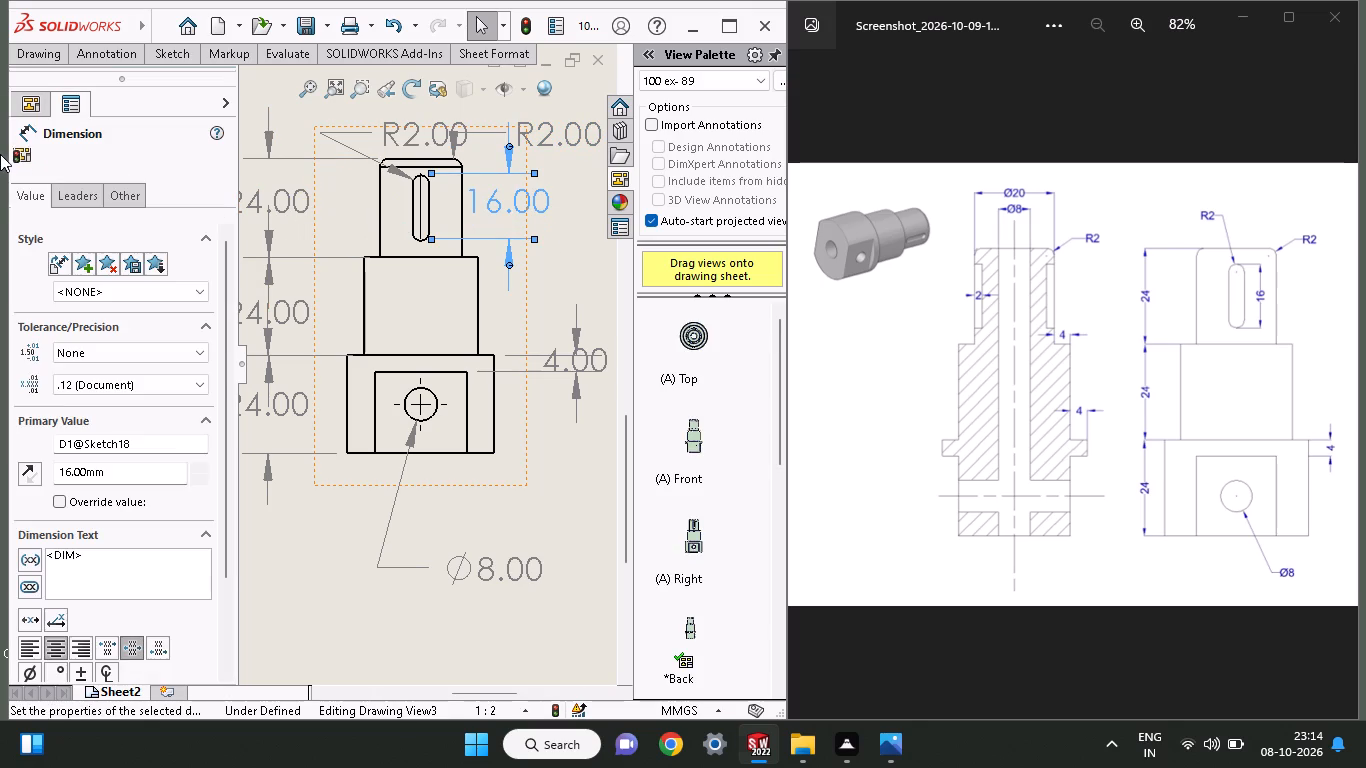
pyautogui.click(22, 169)
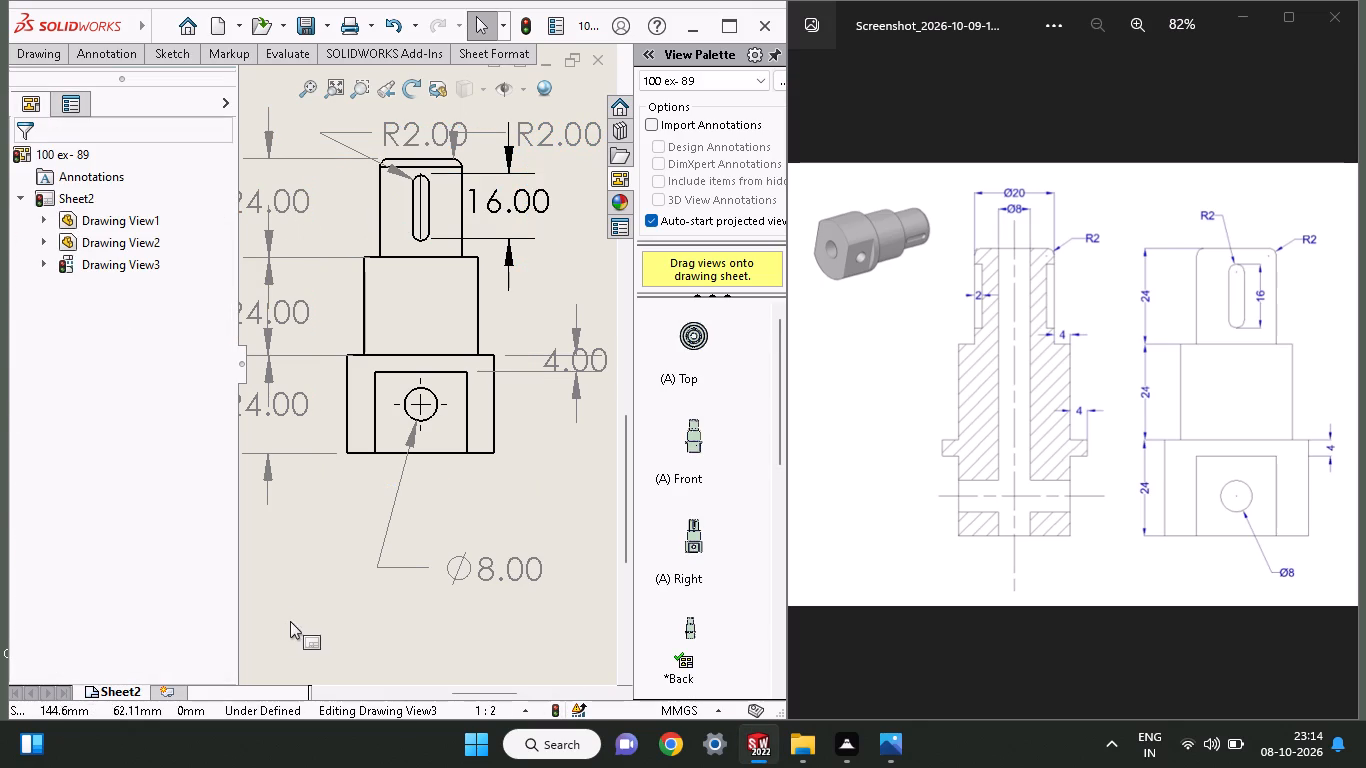
# Dimension the diameter of the top section in the back view, placing the text above the shaft.
pyautogui.moveTo(303, 538); pyautogui.dragTo(740, 565, button='middle')
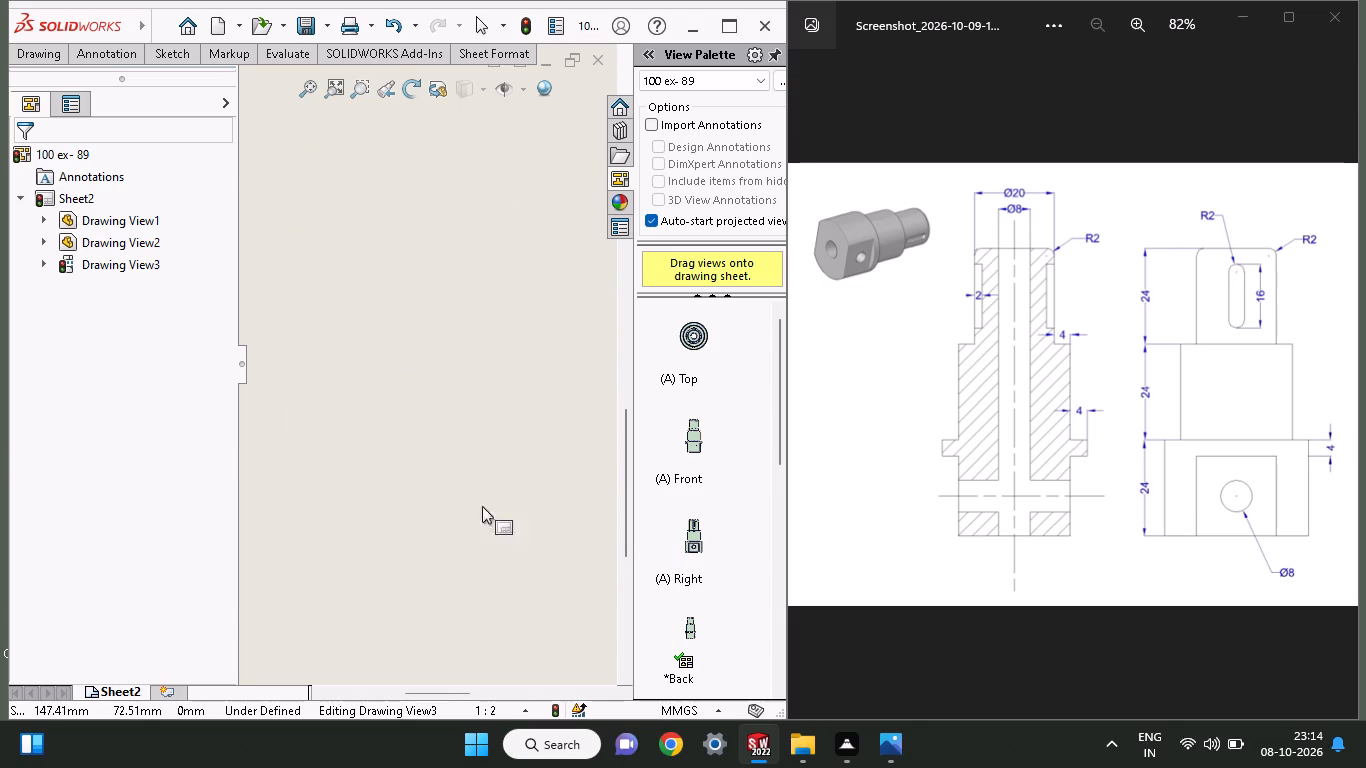
pyautogui.moveTo(418, 498); pyautogui.dragTo(686, 508, button='middle')
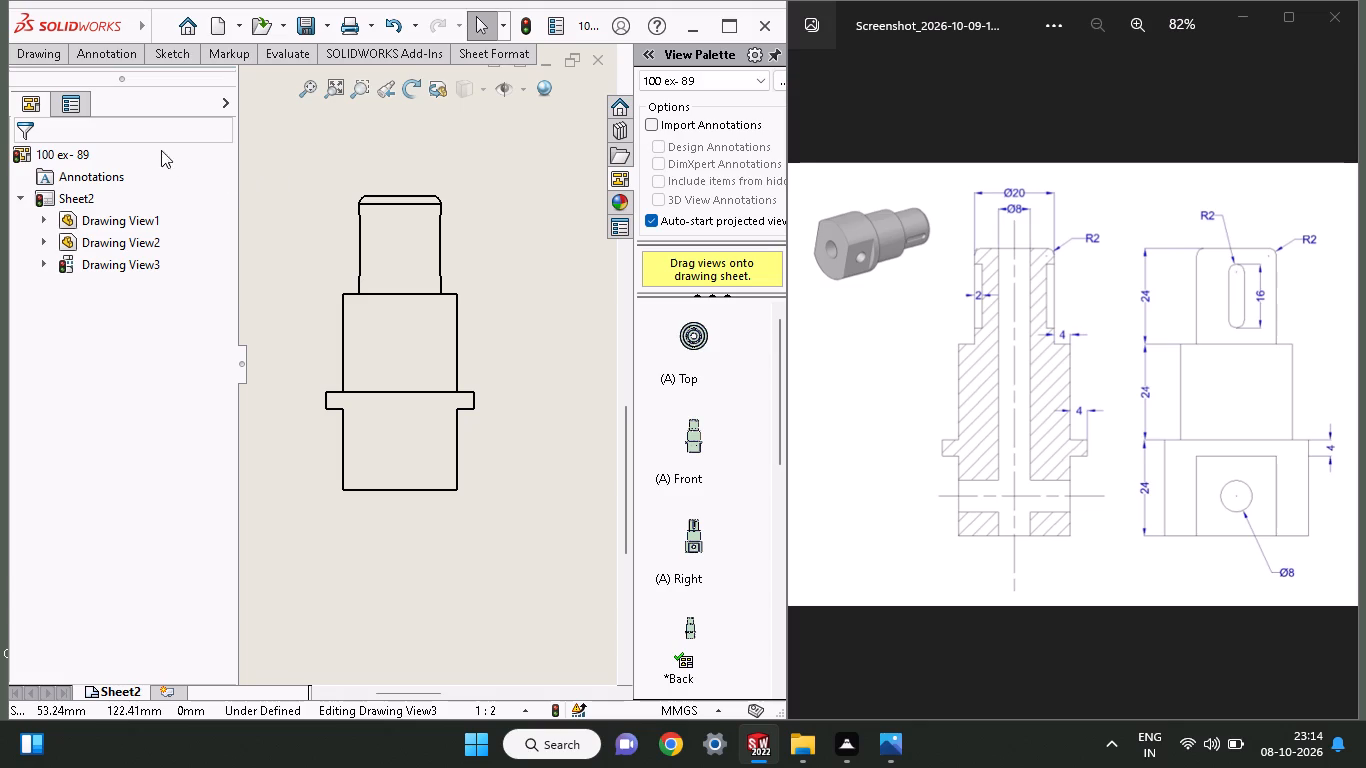
pyautogui.click(154, 50)
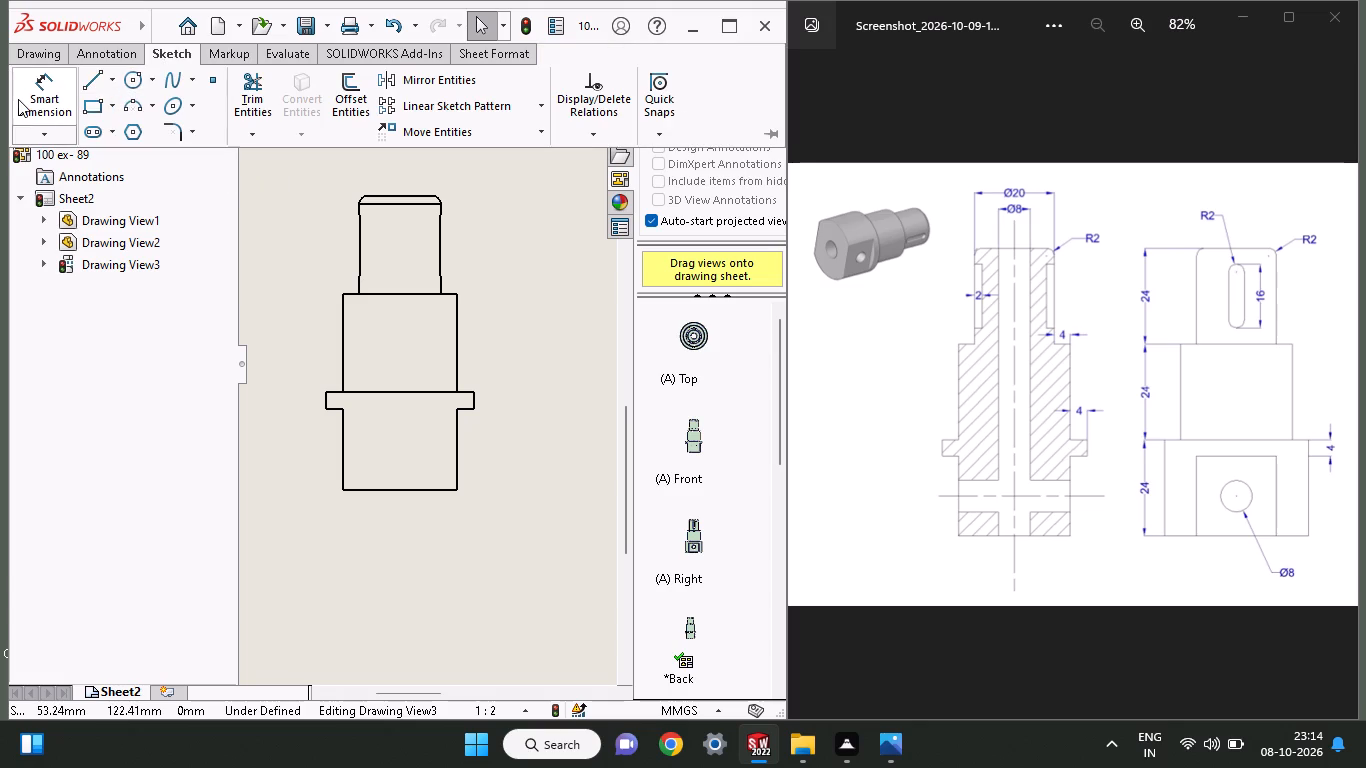
pyautogui.click(18, 99)
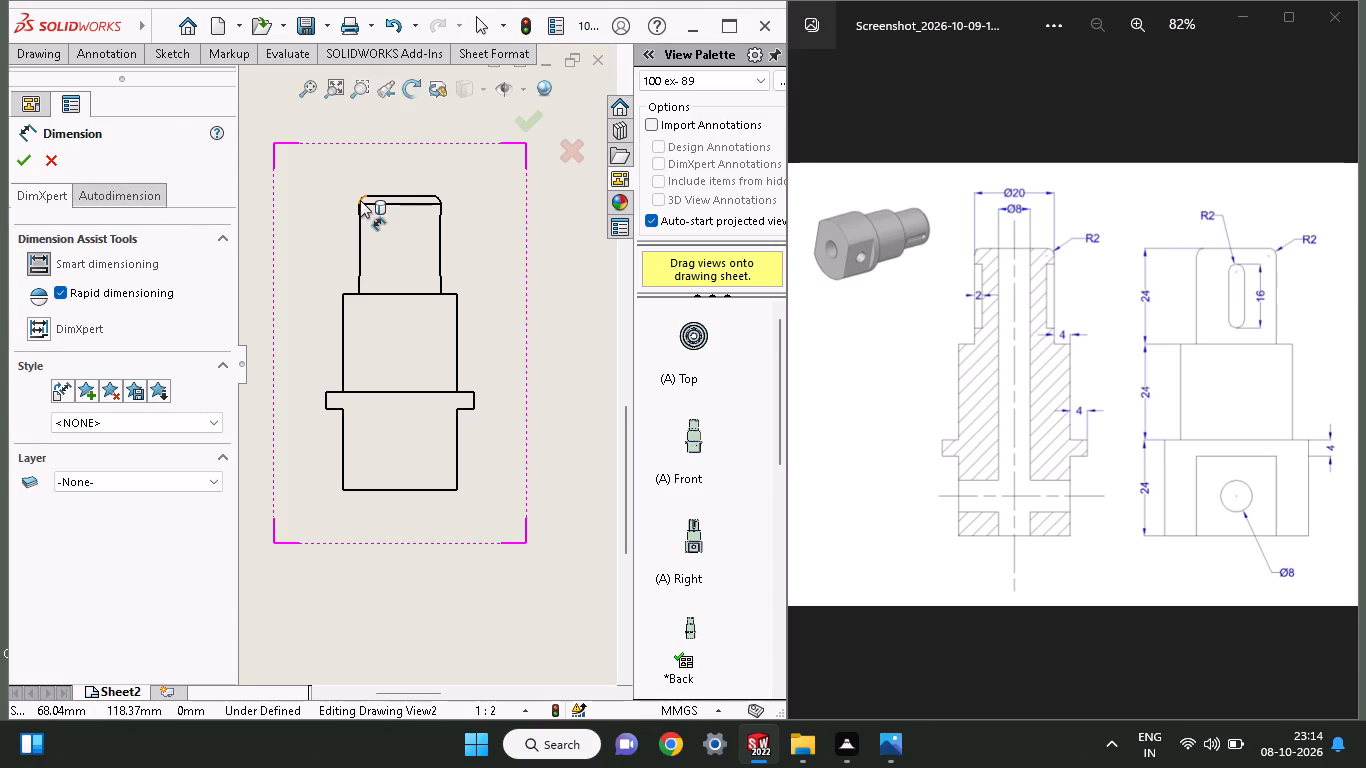
pyautogui.click(356, 203)
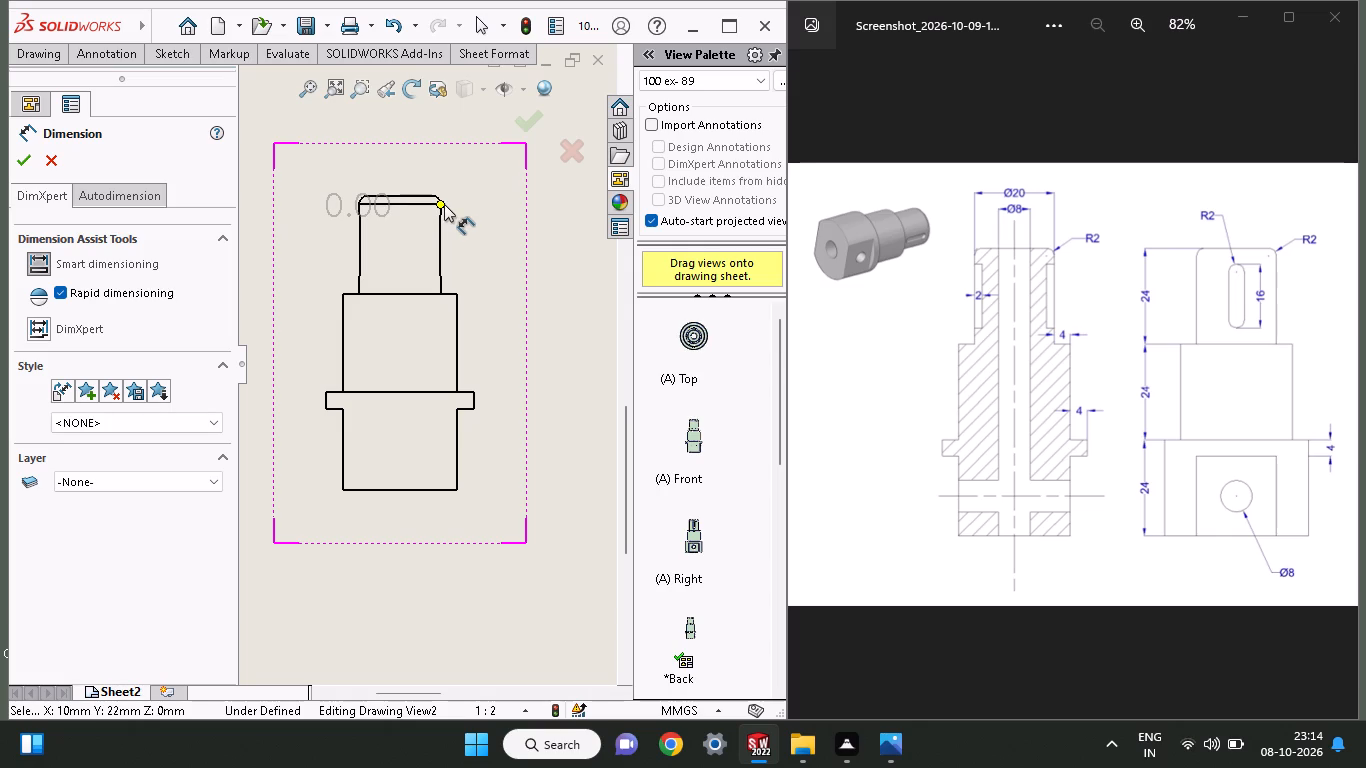
pyautogui.click(444, 204)
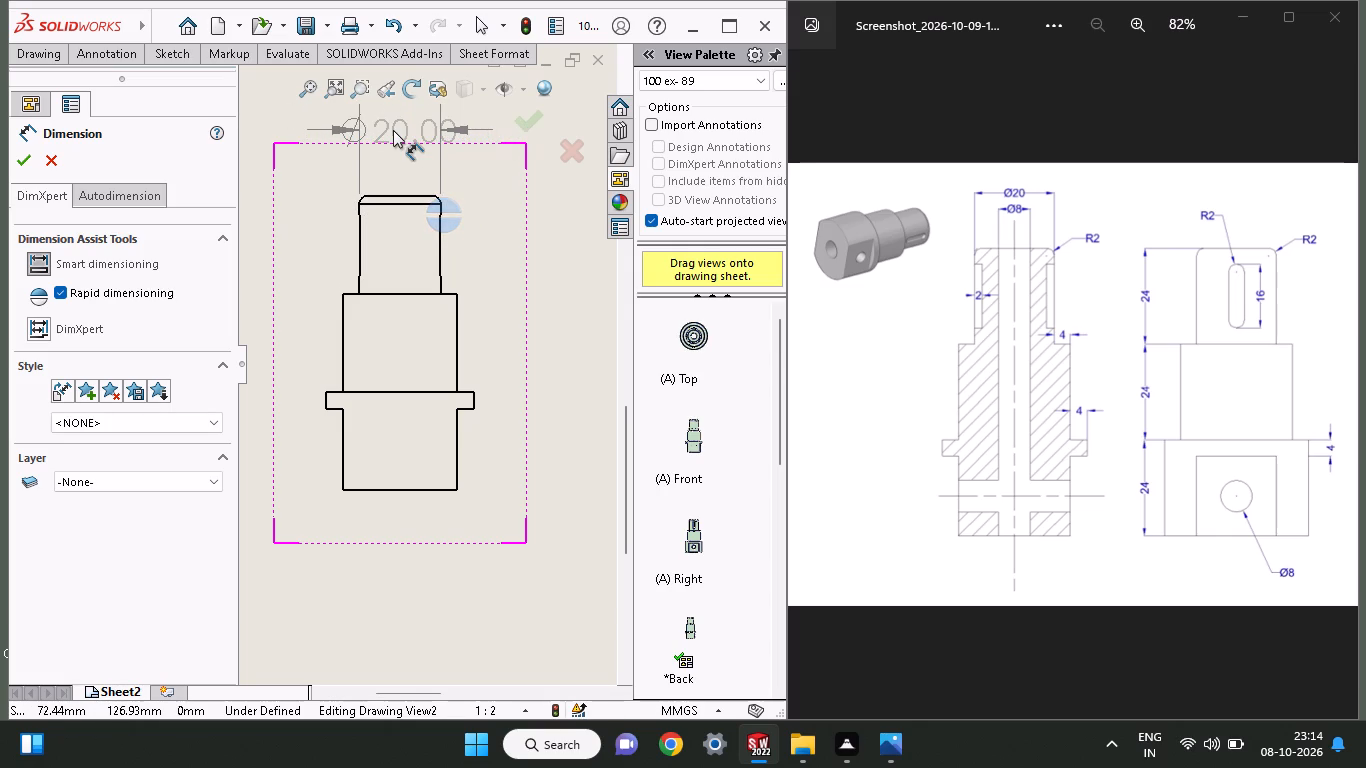
pyautogui.click(393, 130)
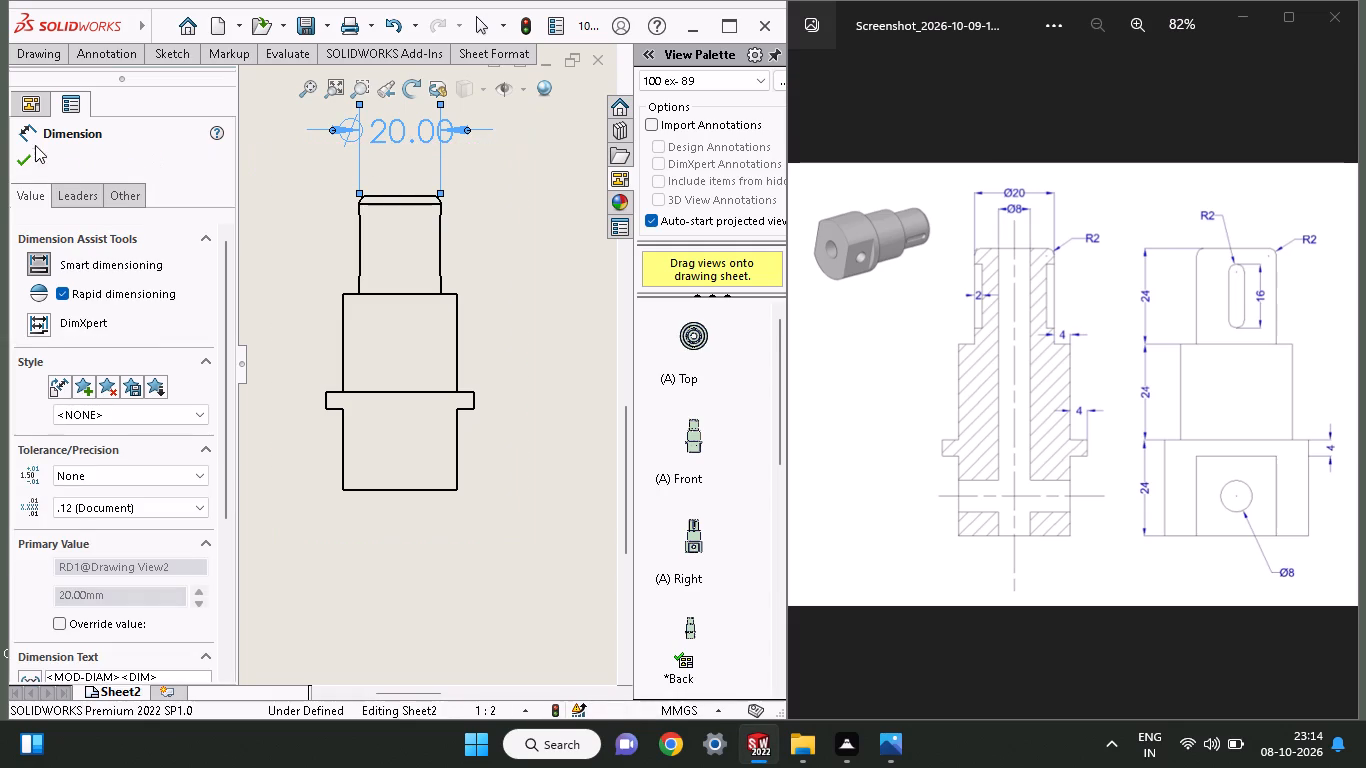
pyautogui.click(22, 161)
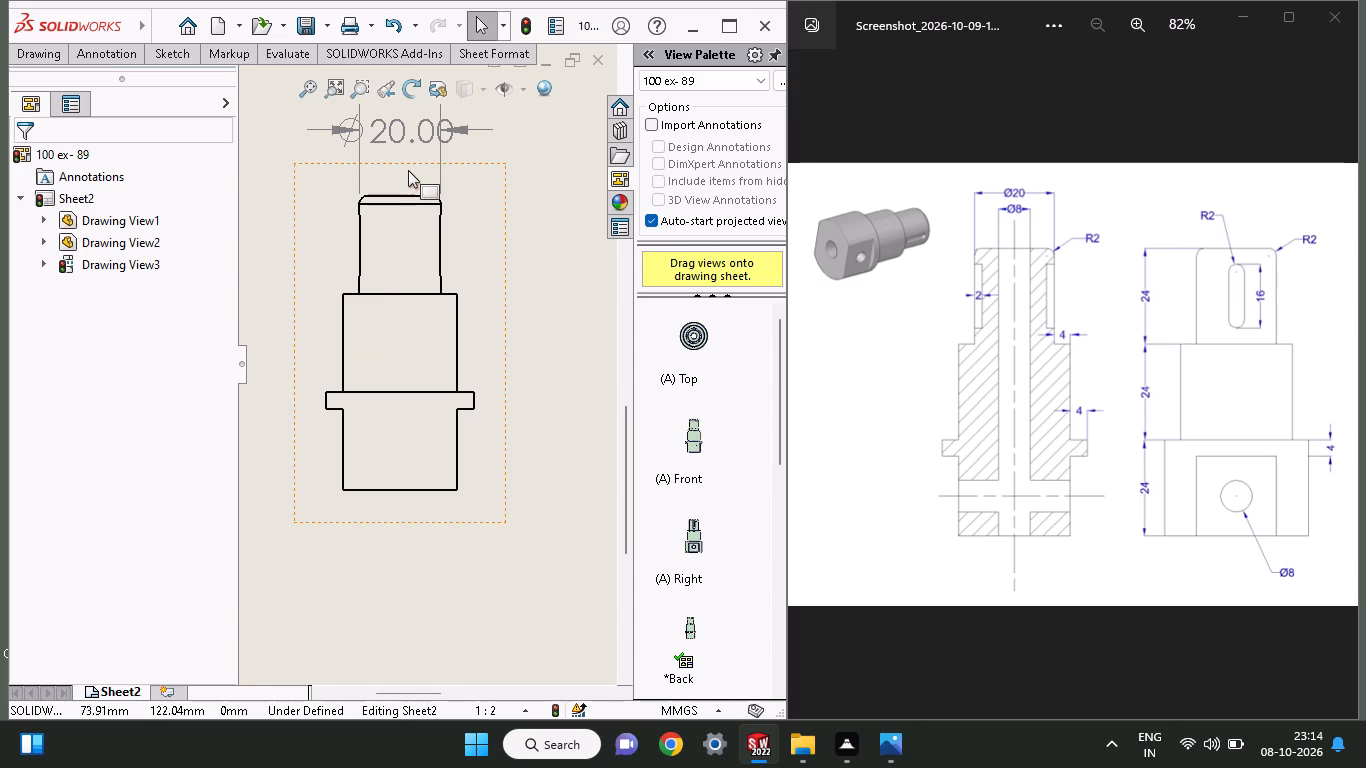
# Dimension the radius of the fillet at the back view's upper-right corner, placing the text to the right of the shaft.
pyautogui.click(191, 56)
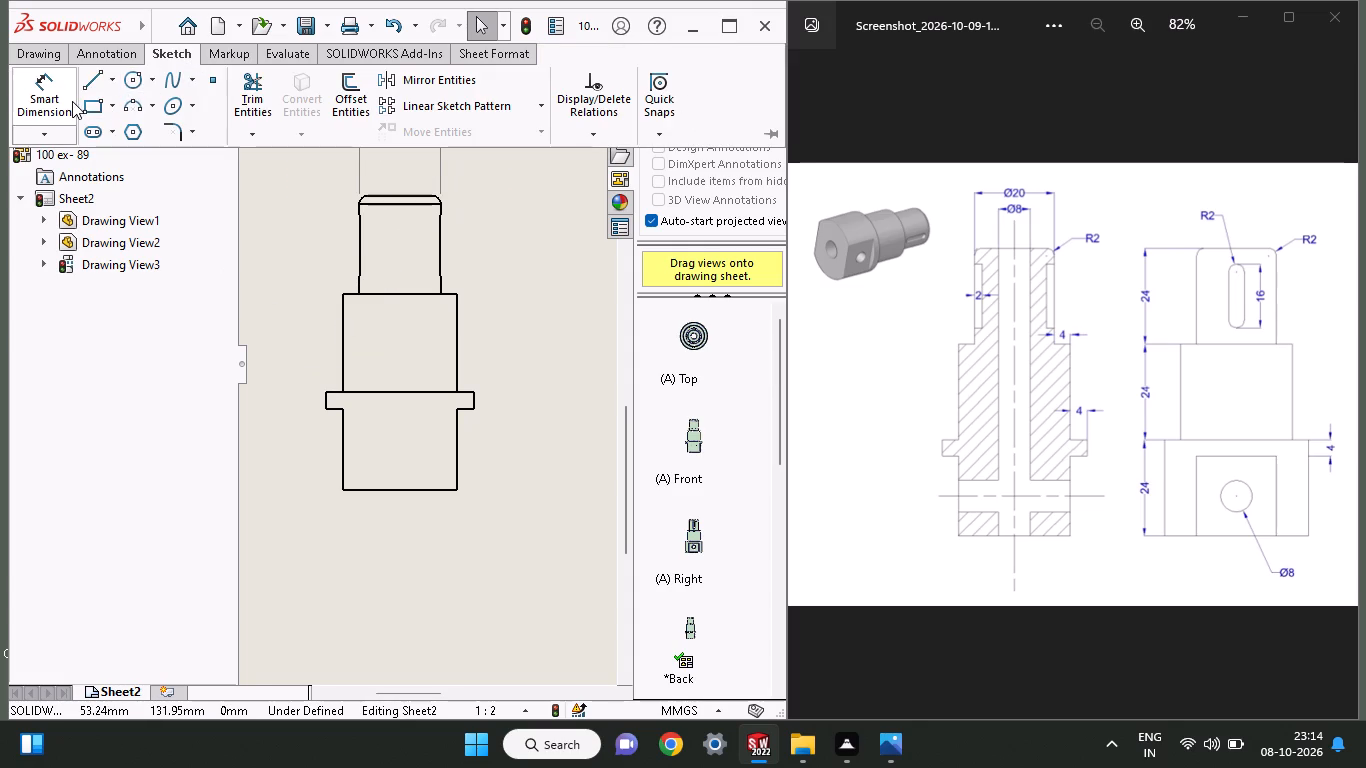
pyautogui.click(72, 101)
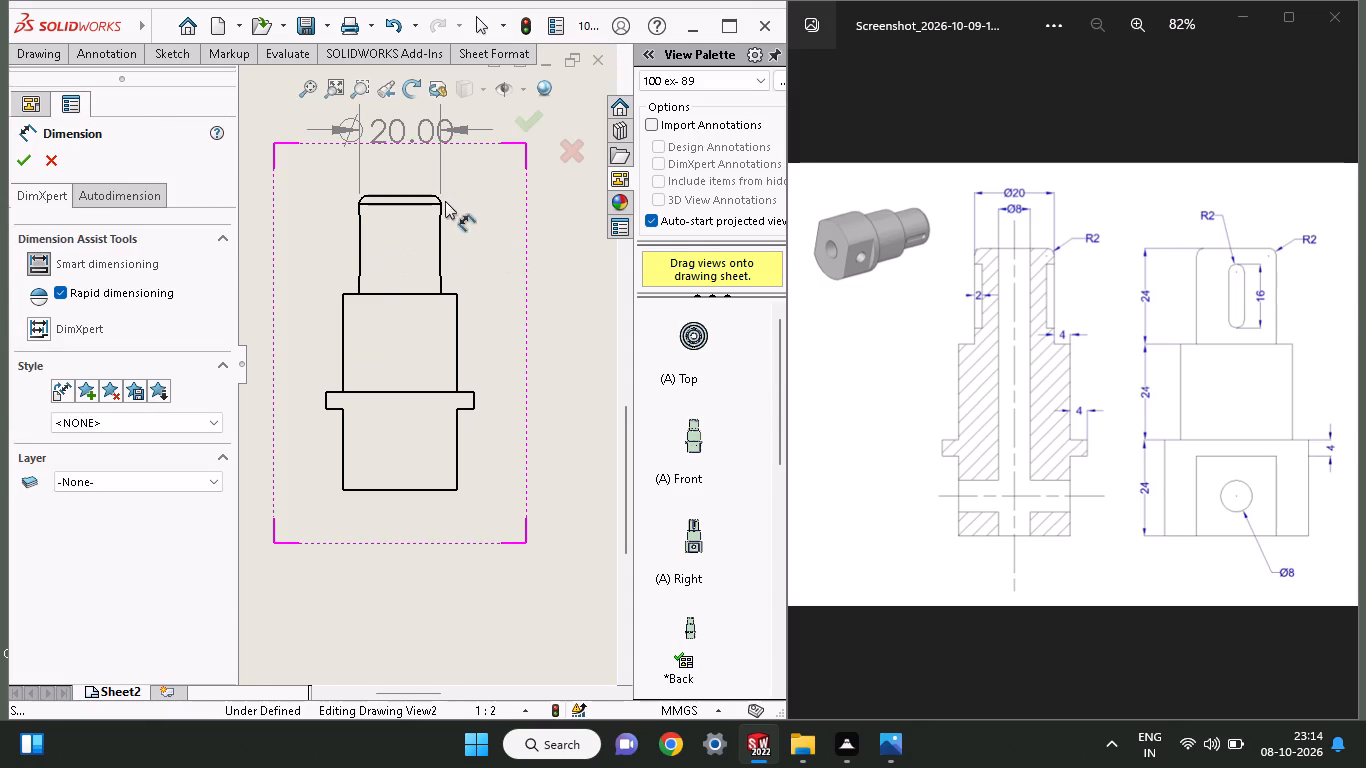
pyautogui.click(438, 196)
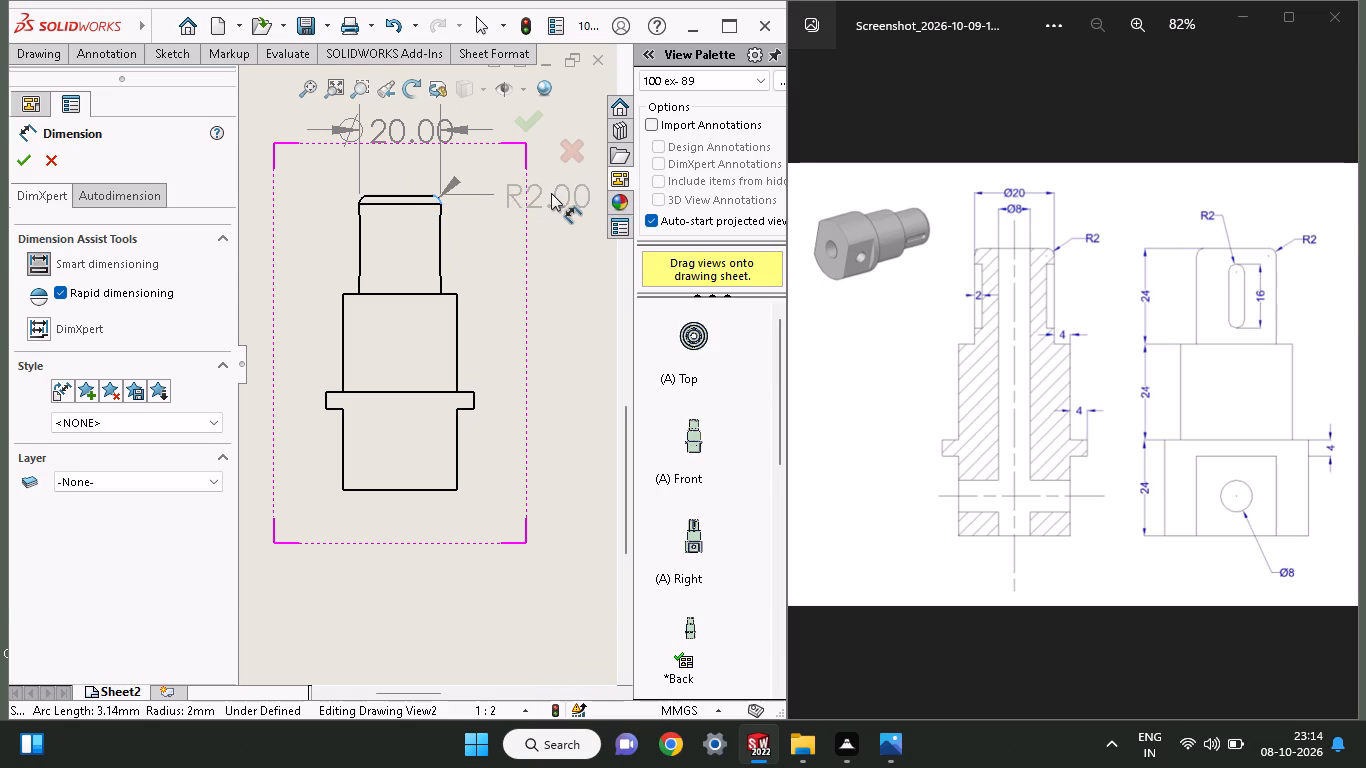
pyautogui.click(551, 193)
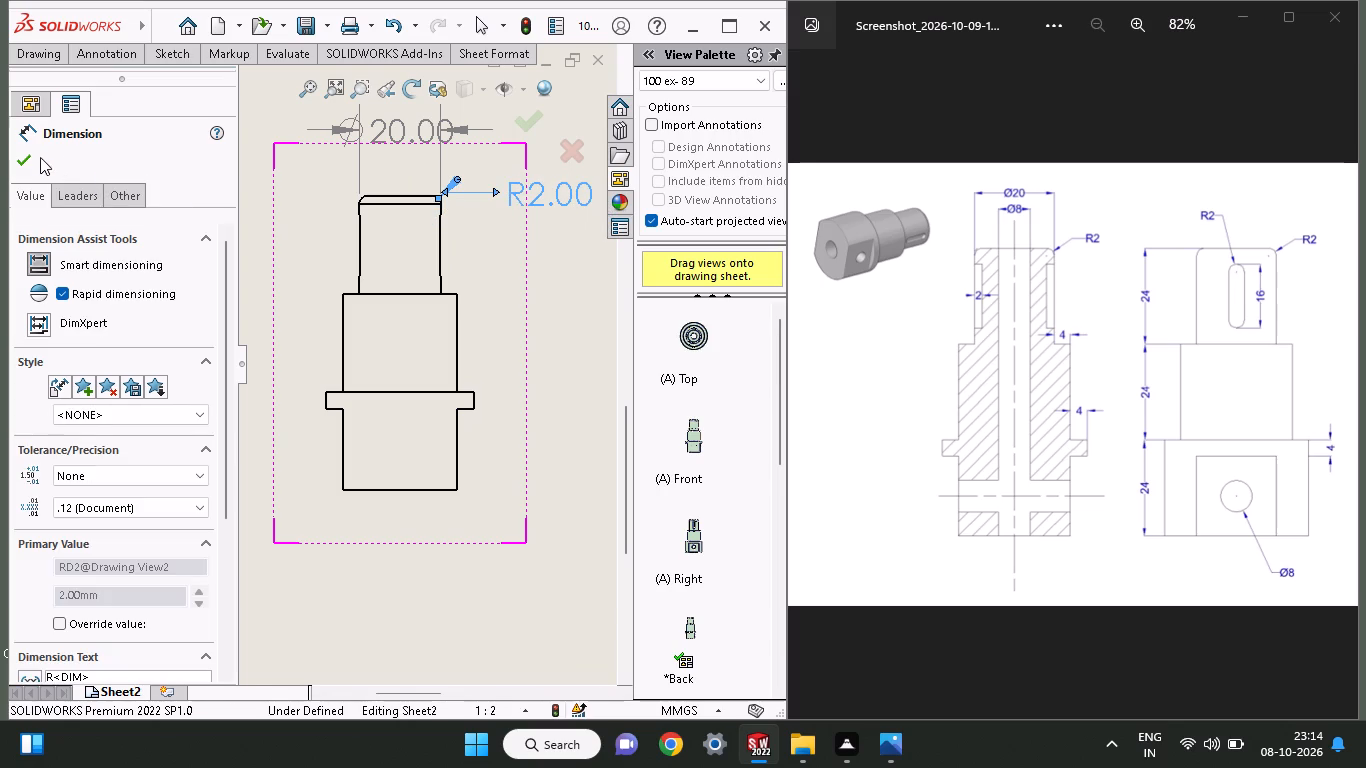
pyautogui.click(21, 156)
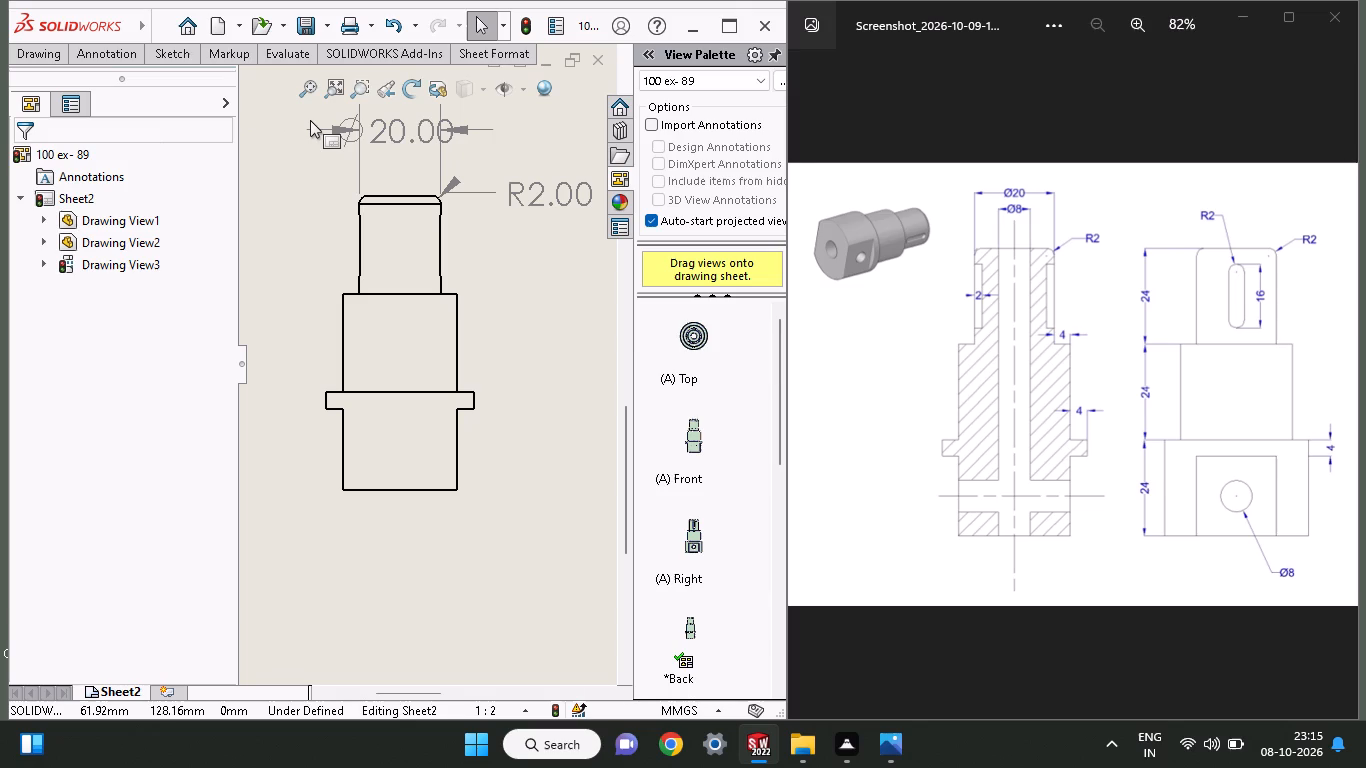
# Dimension the horizontal projection of the flange beyond the middle section in the back view, placing the text to the right above the flange.
pyautogui.click(154, 59)
pyautogui.click(18, 114)
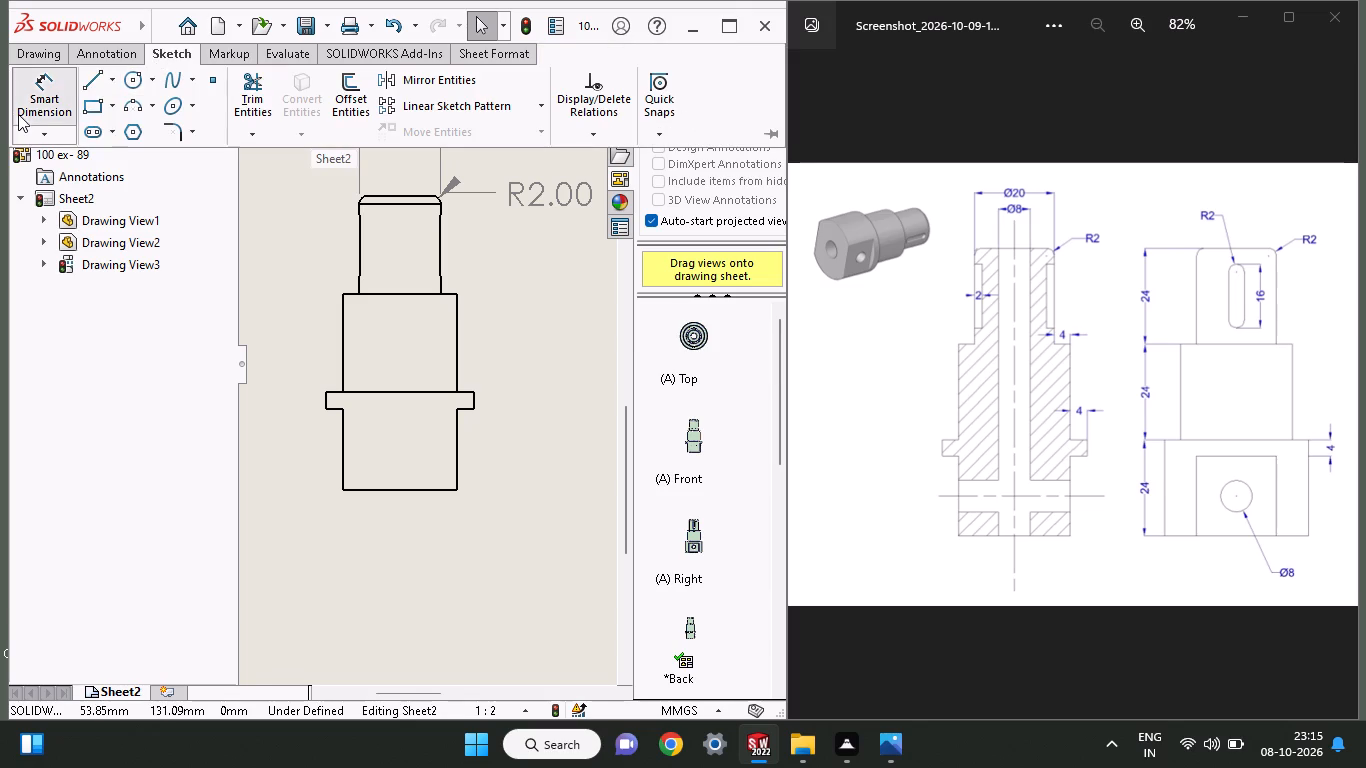
pyautogui.click(474, 390)
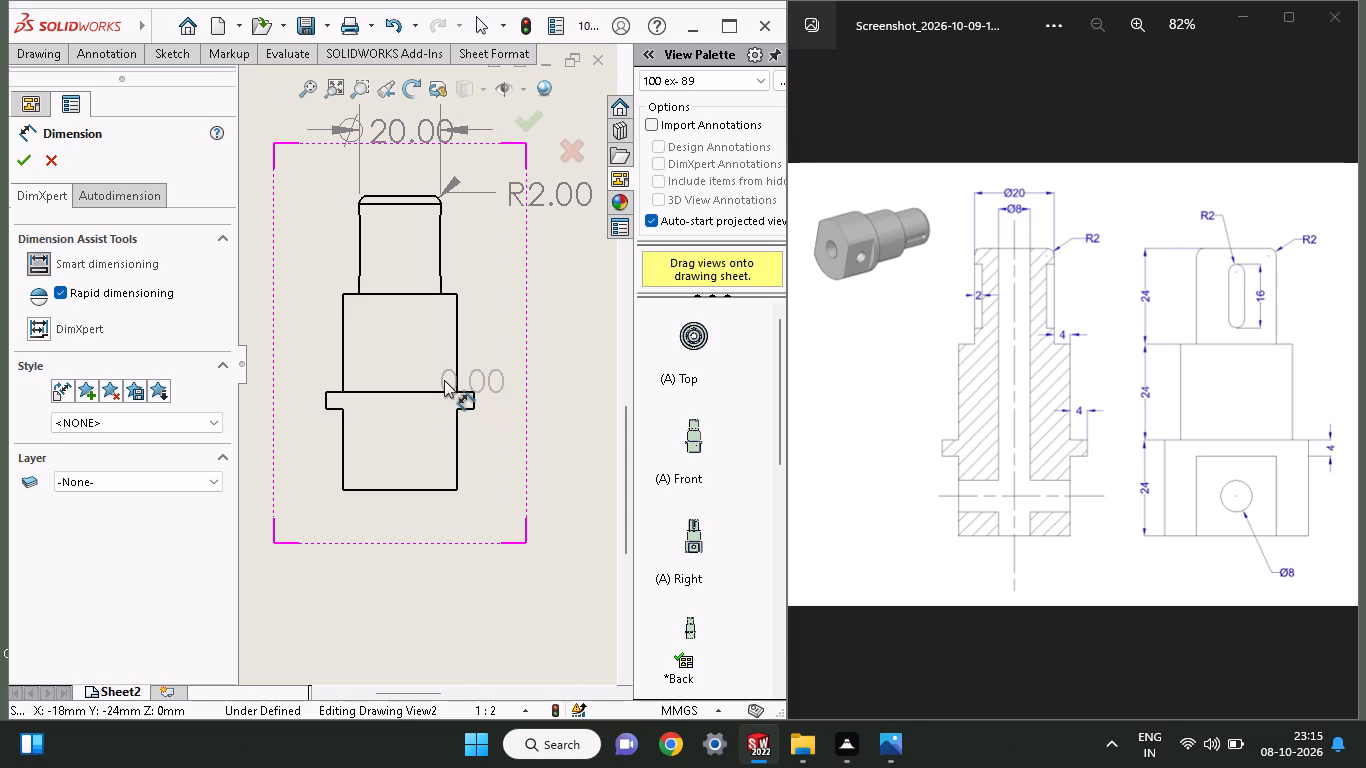
pyautogui.click(458, 392)
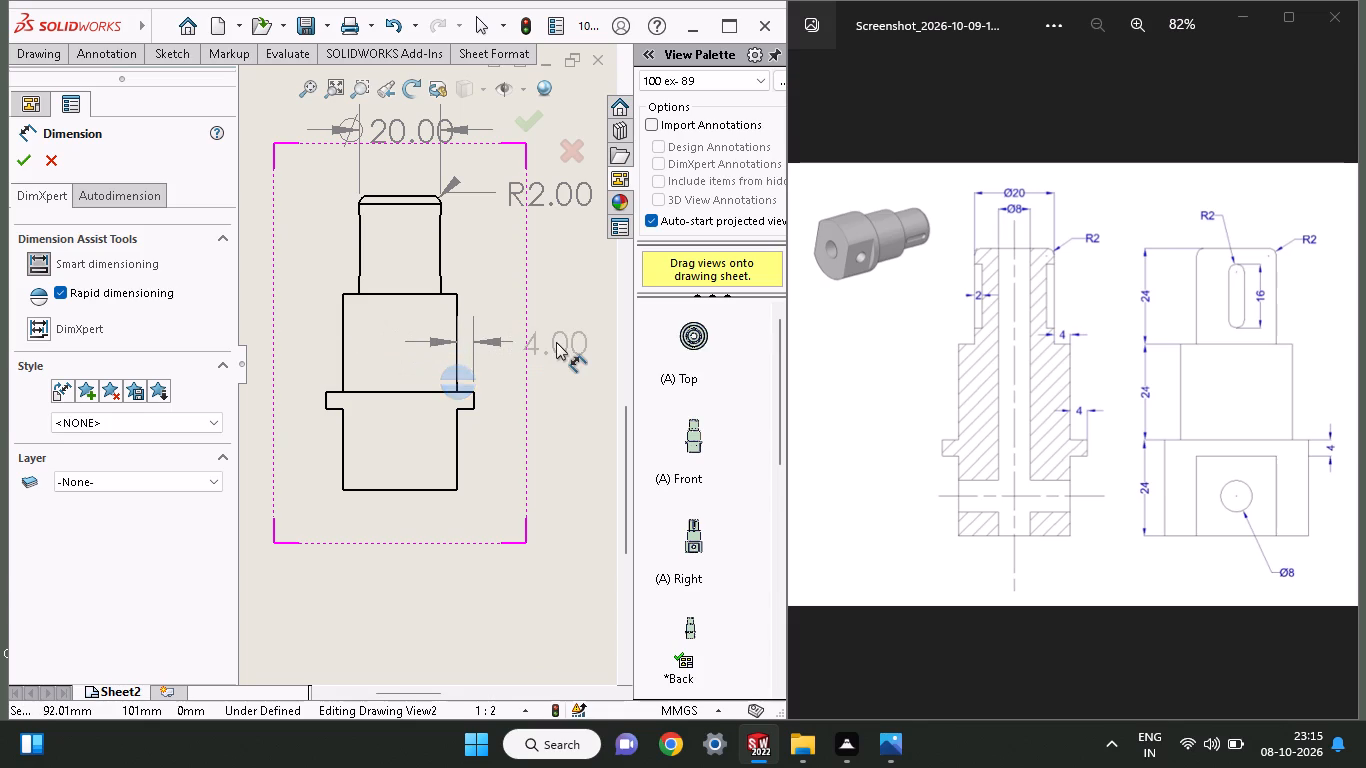
pyautogui.click(556, 342)
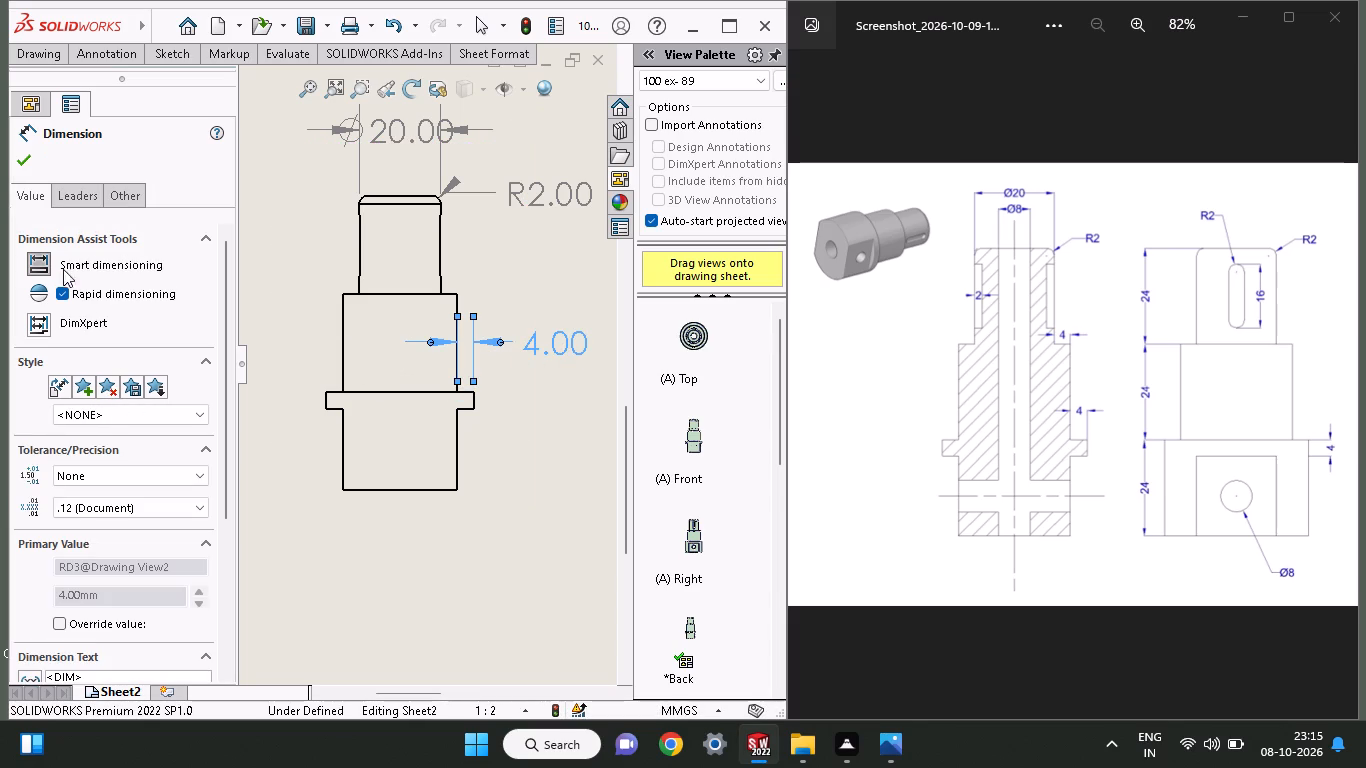
pyautogui.click(20, 159)
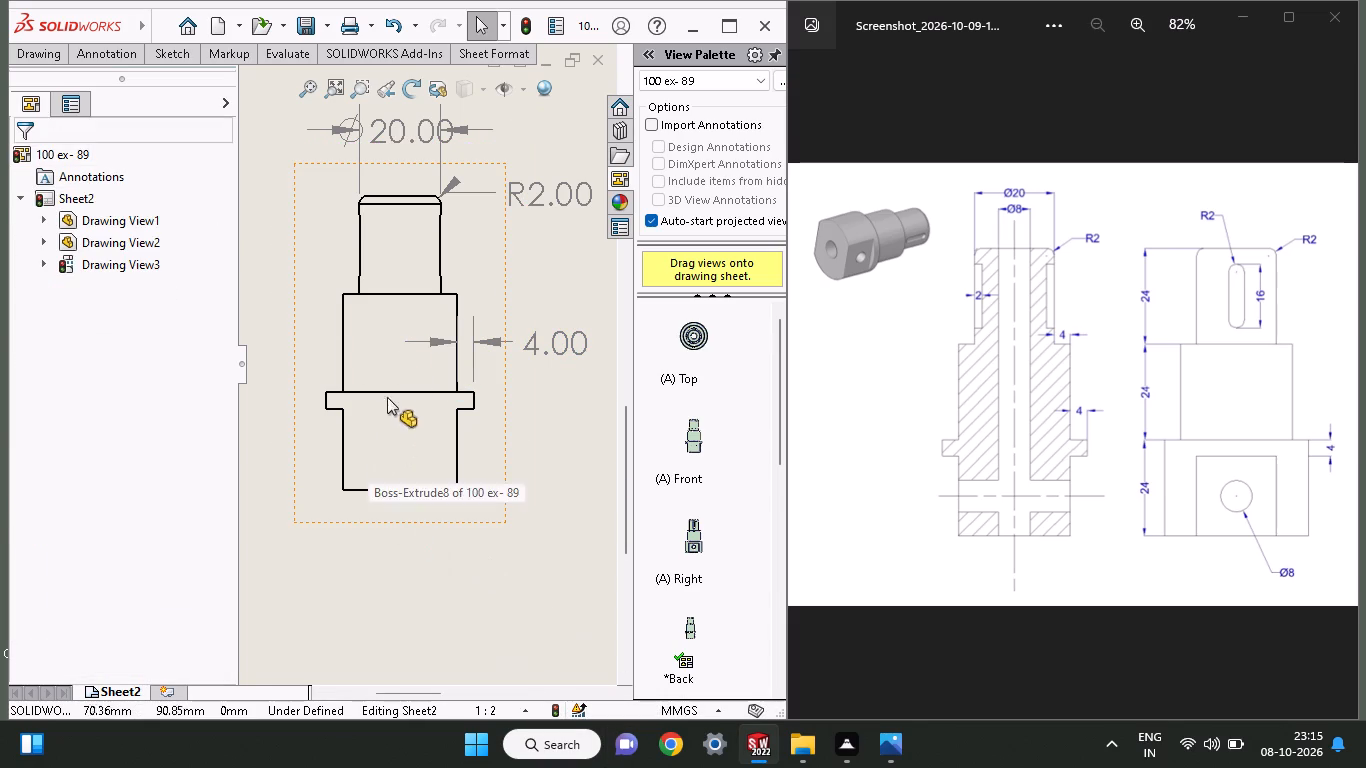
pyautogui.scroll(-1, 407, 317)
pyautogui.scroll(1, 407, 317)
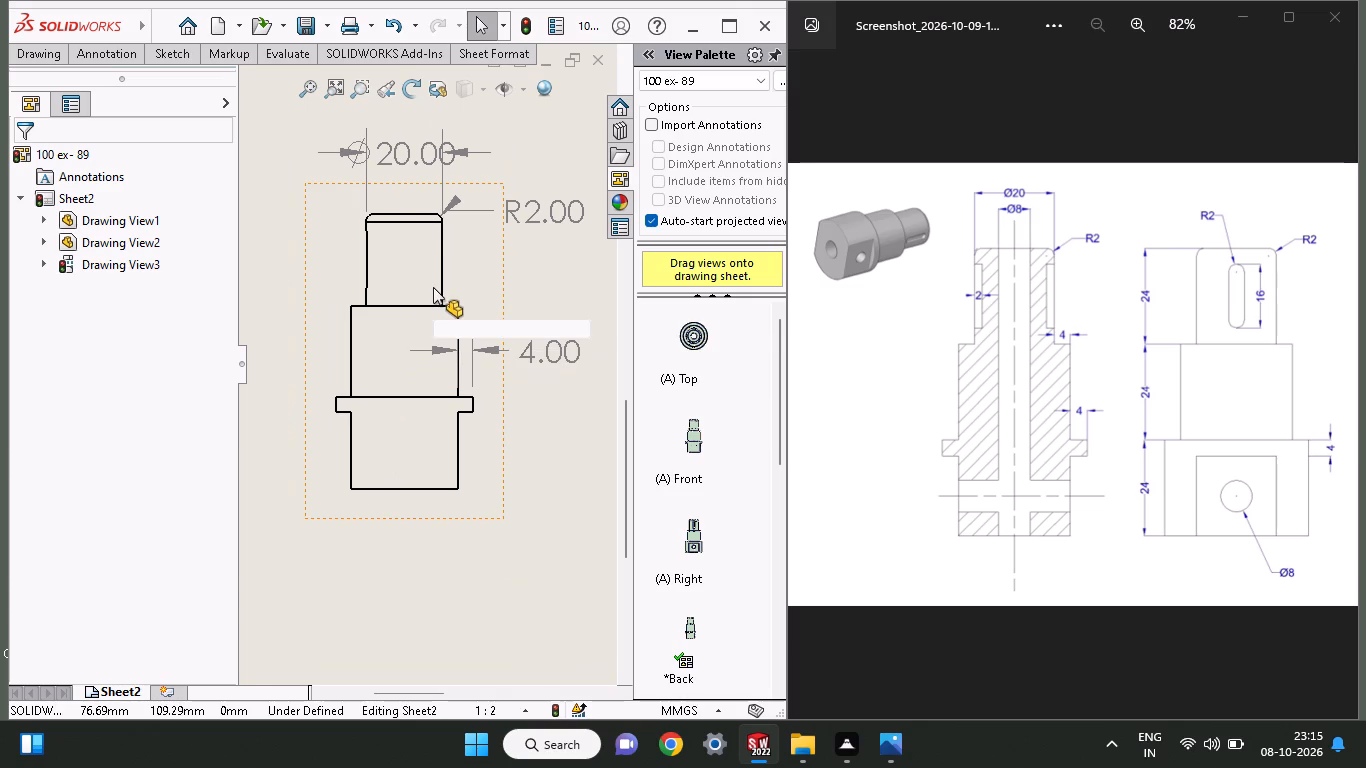
# Dimension the horizontal projection of the middle section beyond the top section in the back view, placing the text to the right above the flange dimension.
pyautogui.scroll(-1, 433, 287)
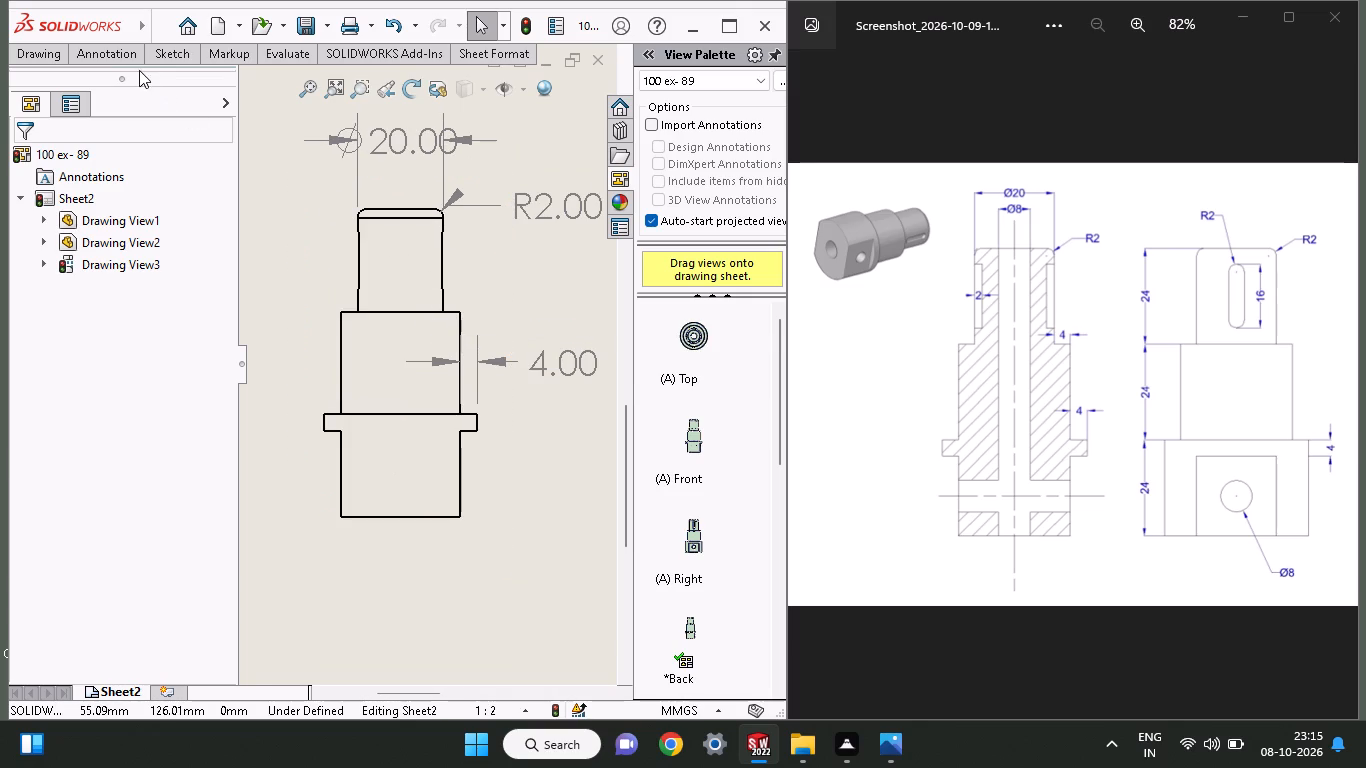
pyautogui.click(159, 55)
pyautogui.scroll(1, 154, 65)
pyautogui.click(60, 74)
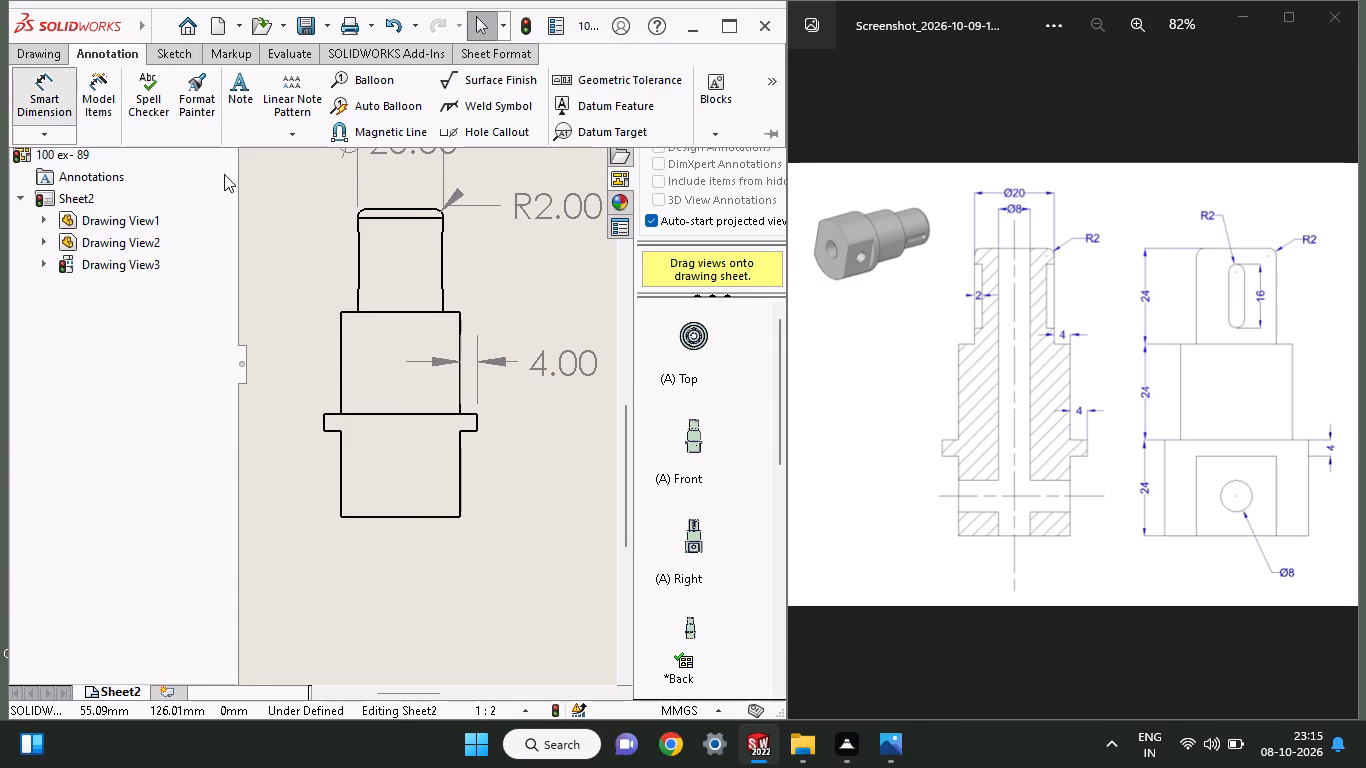
pyautogui.click(459, 311)
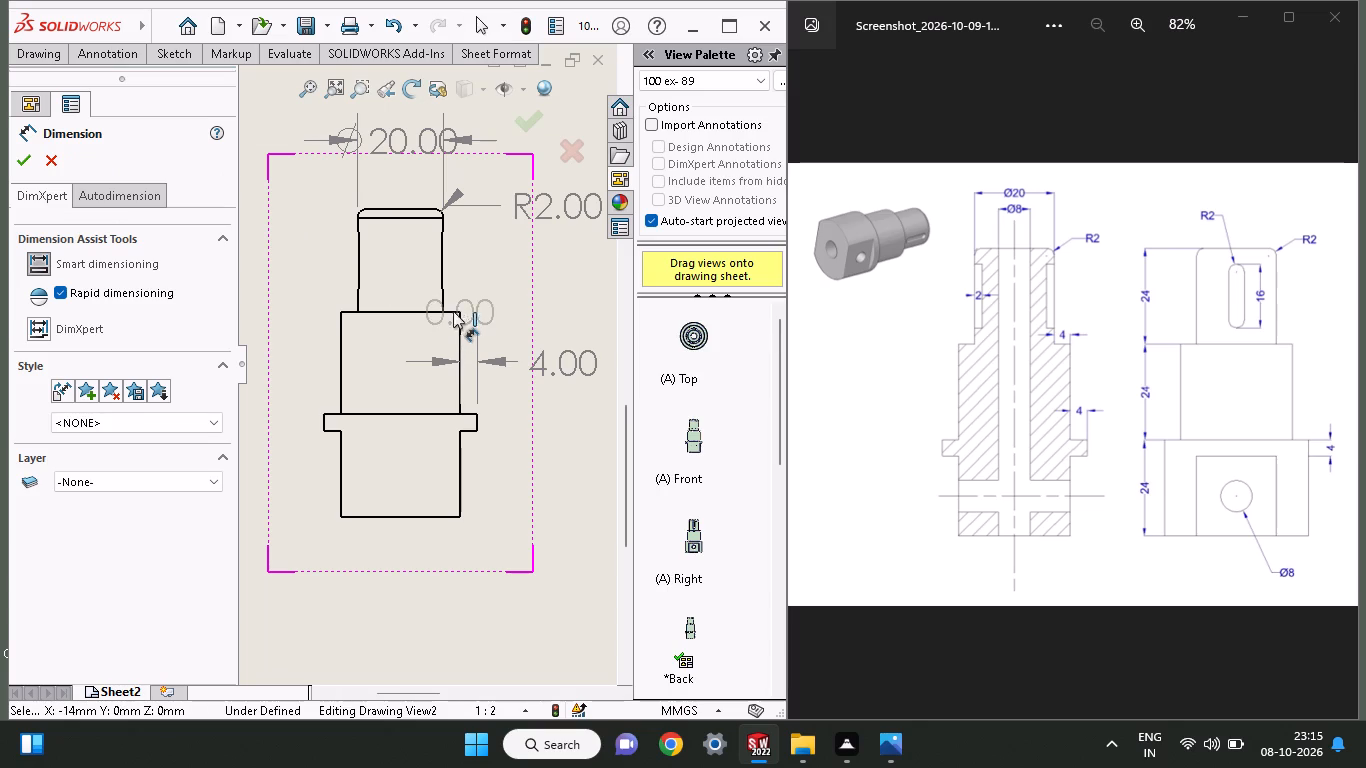
pyautogui.click(445, 310)
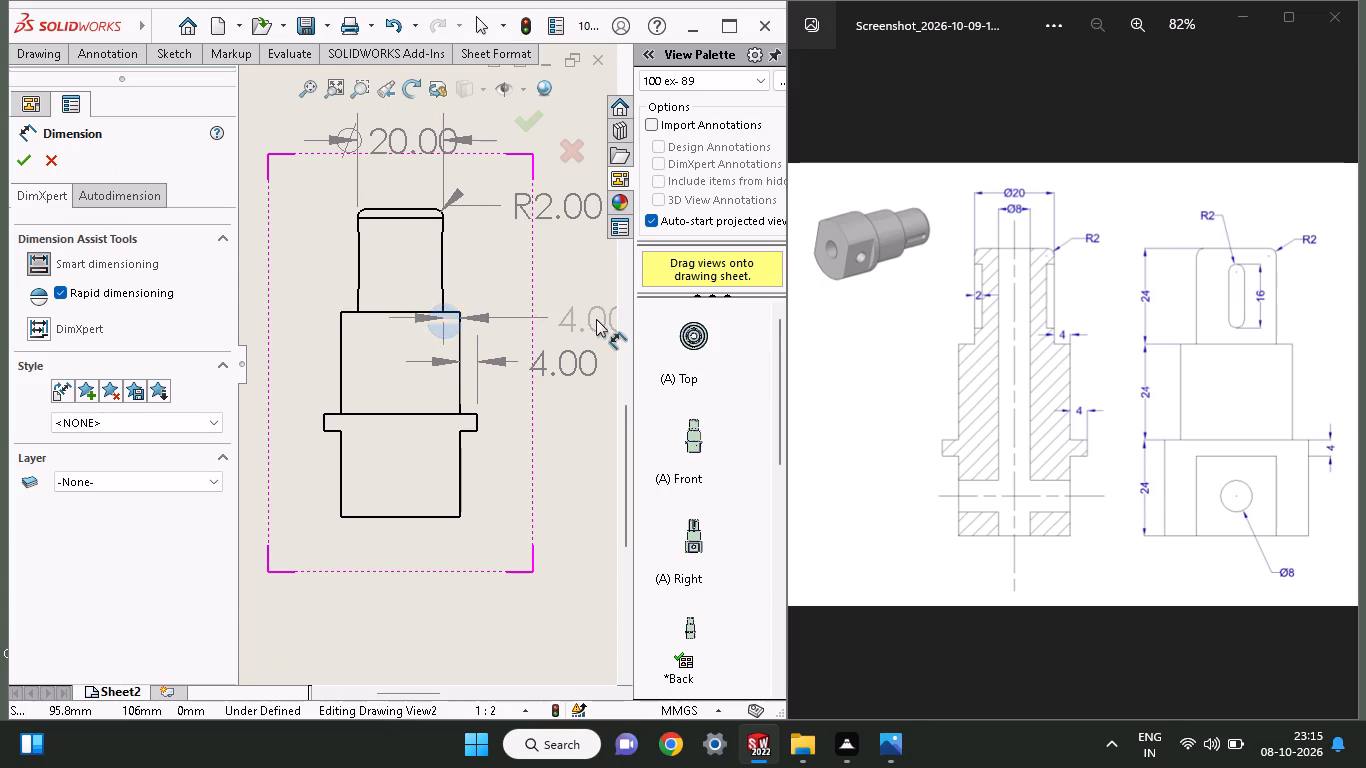
pyautogui.click(560, 301)
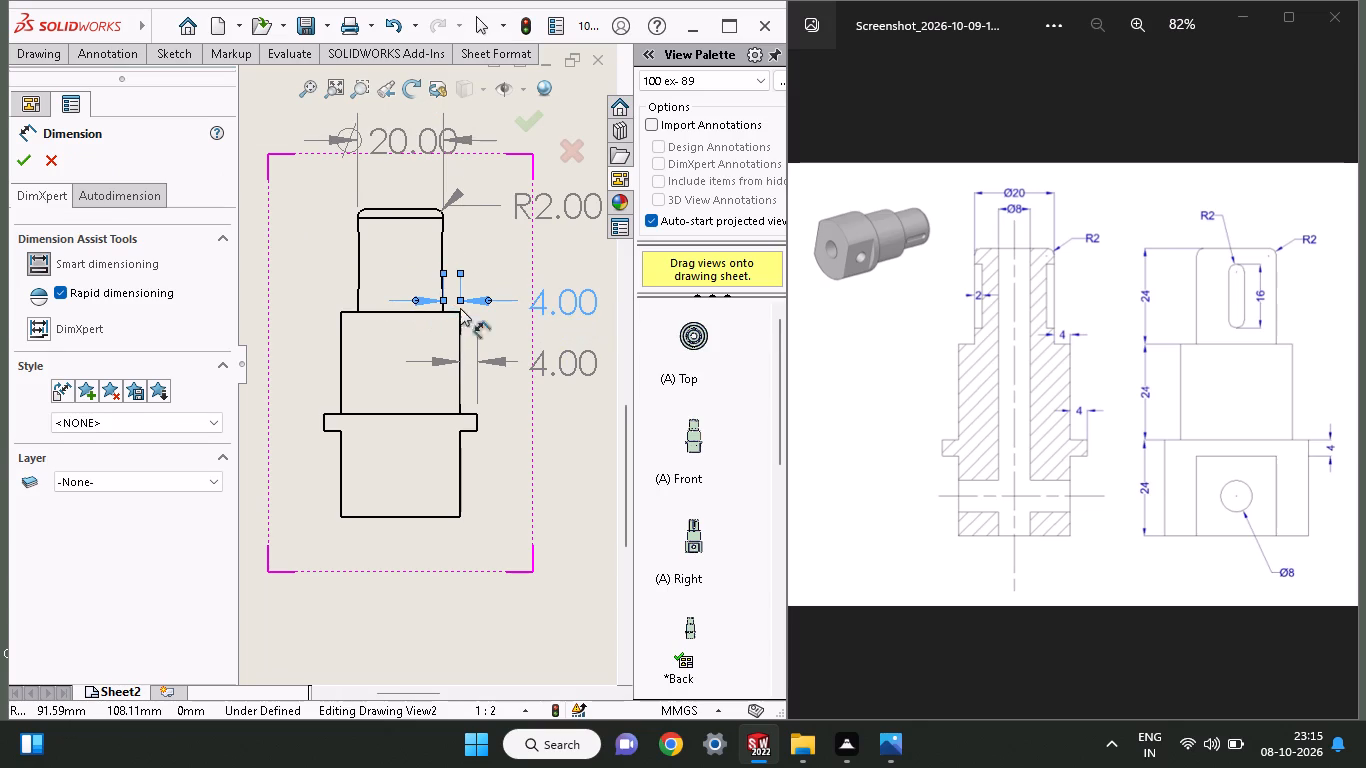
pyautogui.scroll(-1, 389, 277)
pyautogui.click(17, 163)
# Sketch a near-vertical line about 82 mm long through the middle of the back view, extending past both ends of the shaft.
pyautogui.scroll(1, 17, 163)
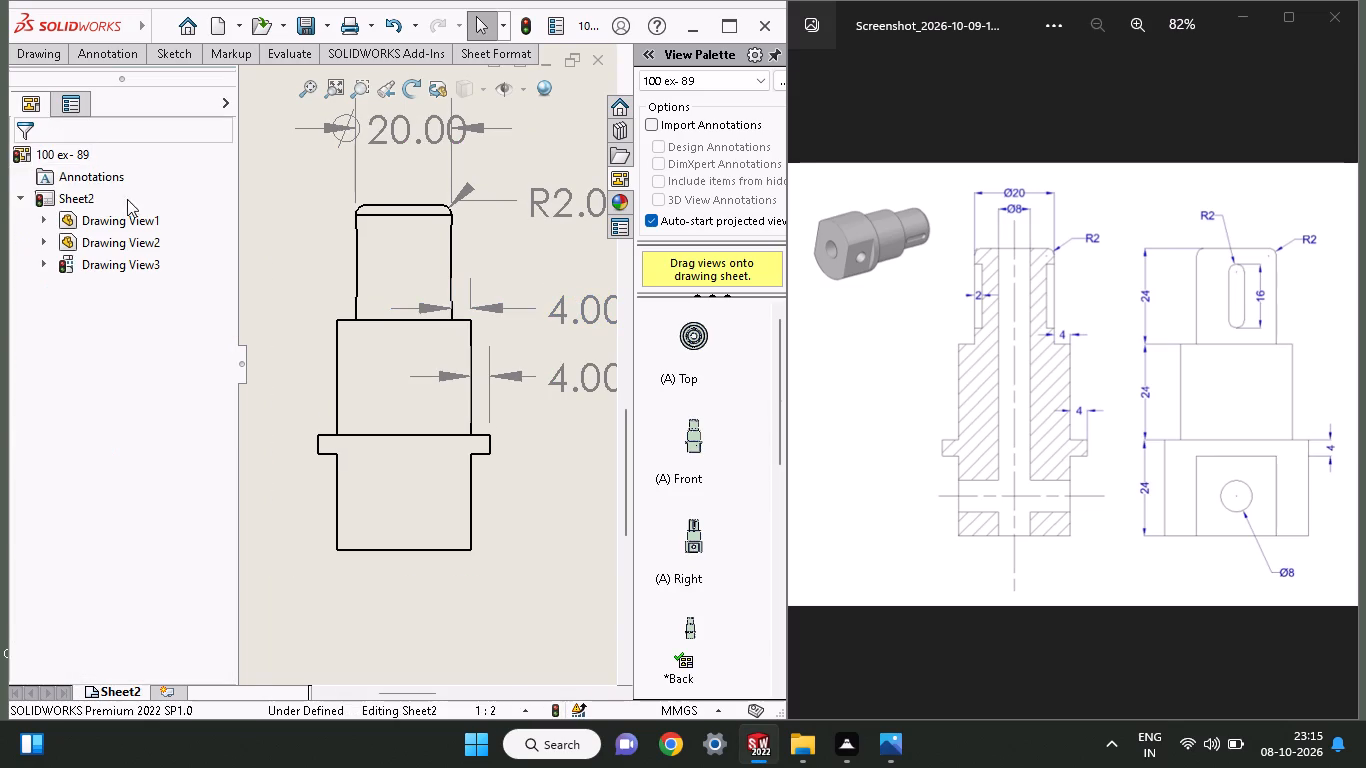
pyautogui.scroll(-1, 425, 344)
pyautogui.scroll(1, 425, 344)
pyautogui.scroll(-1, 425, 344)
pyautogui.scroll(1, 425, 344)
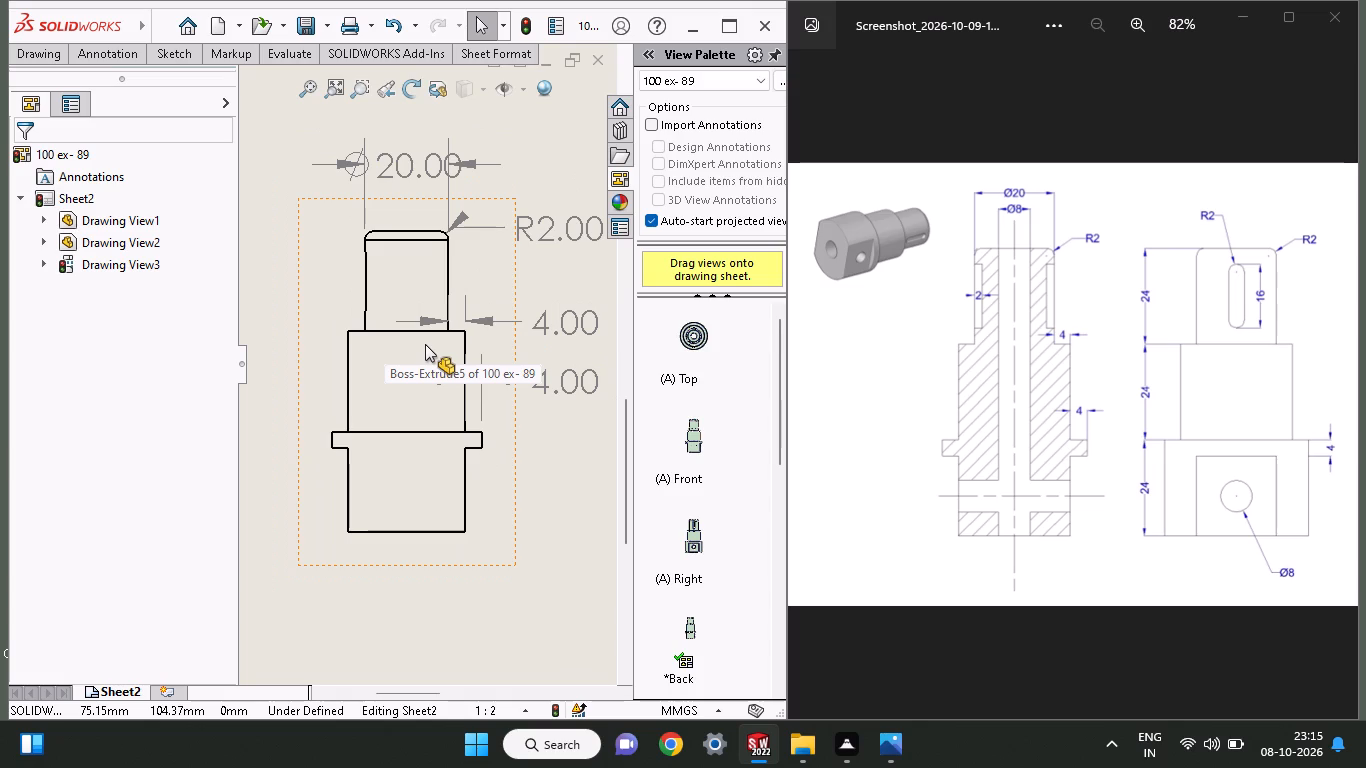
pyautogui.click(172, 51)
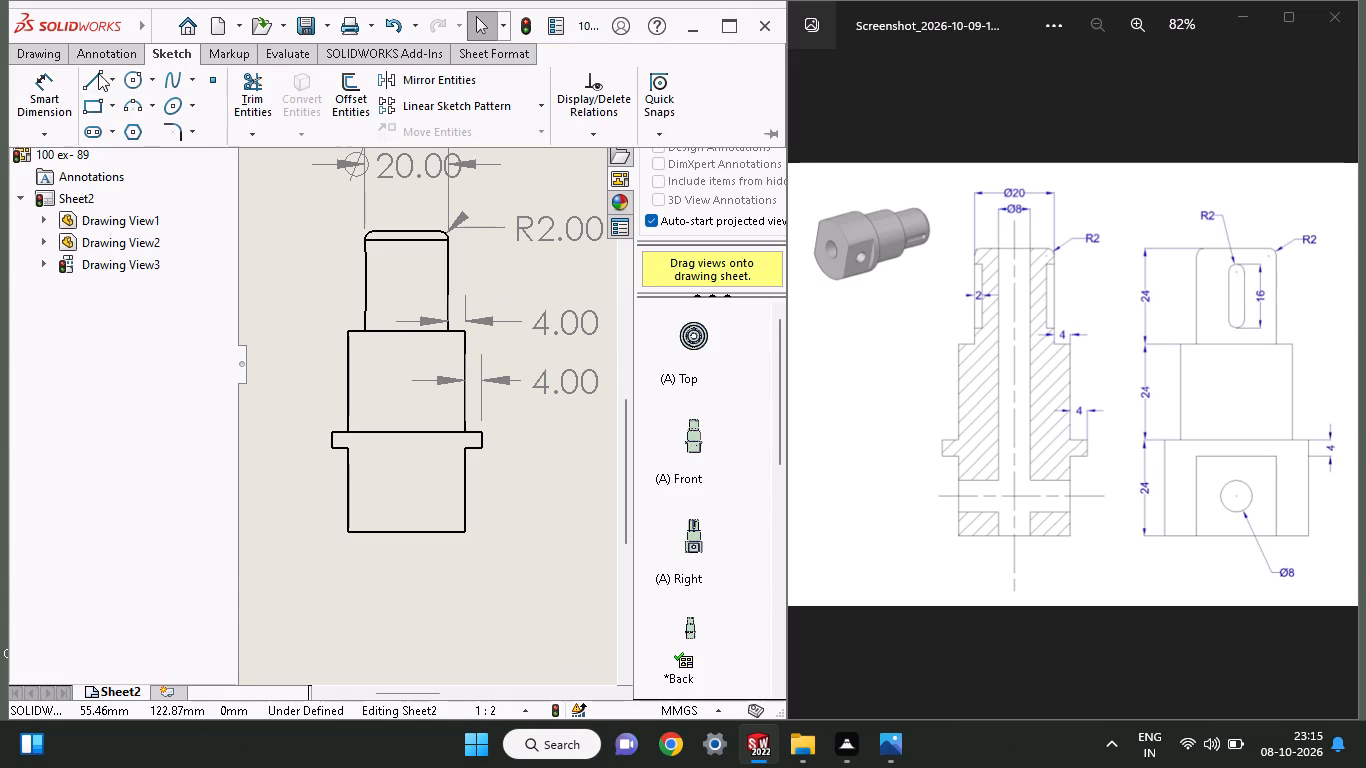
pyautogui.click(94, 75)
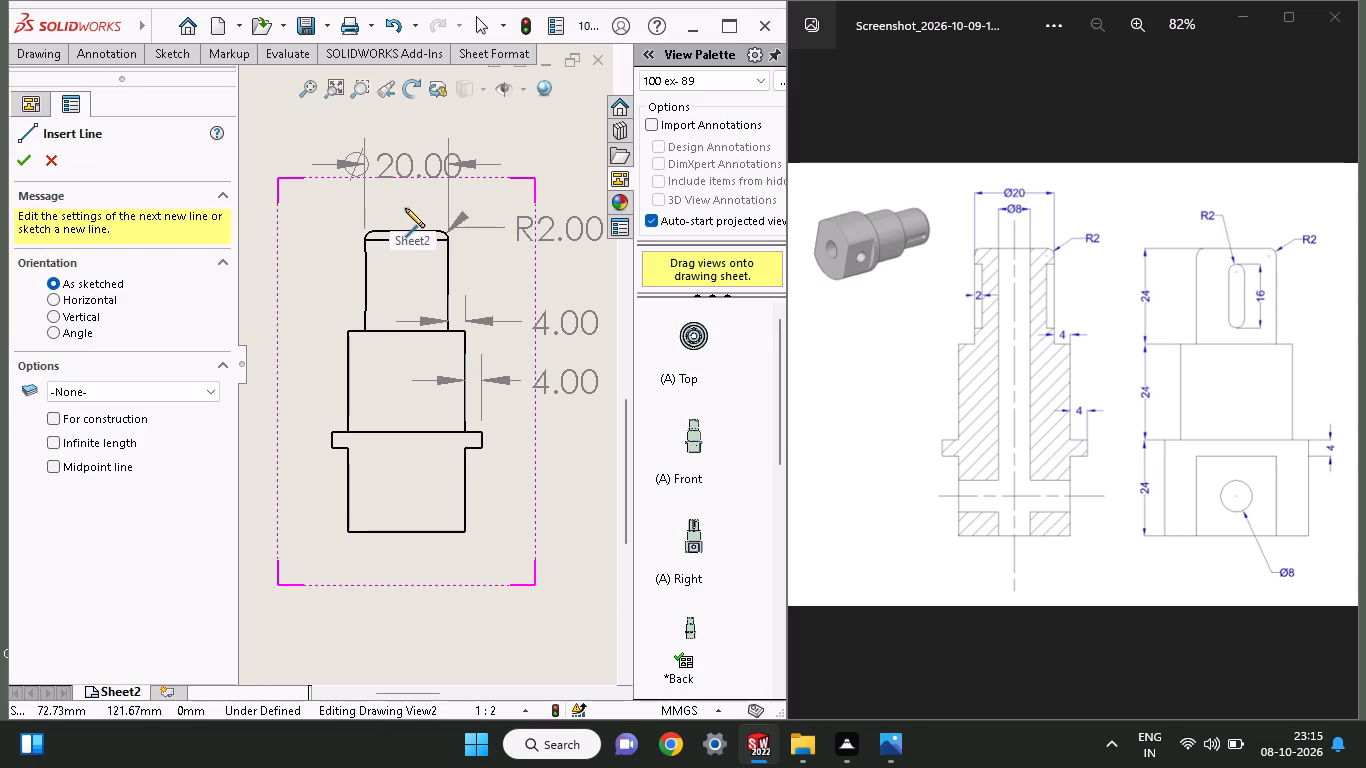
pyautogui.click(405, 208)
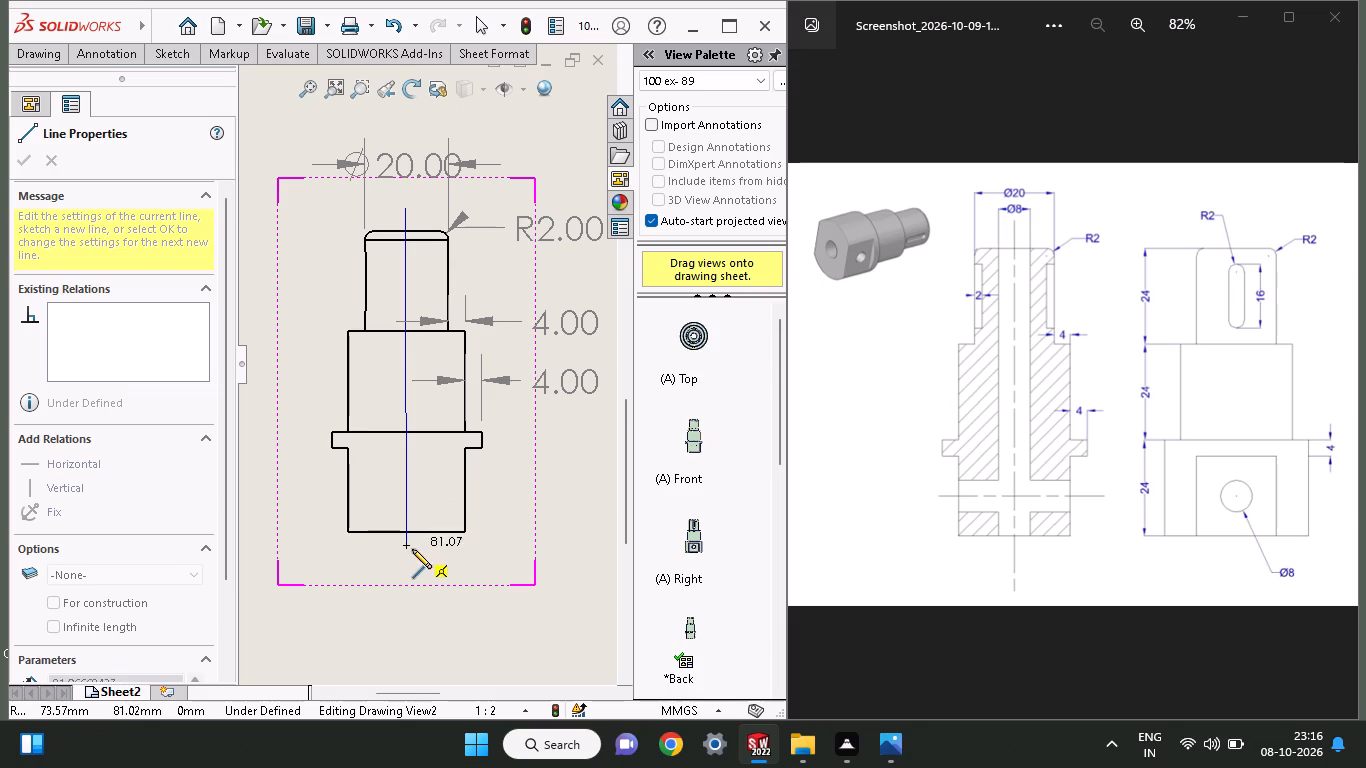
pyautogui.click(412, 551)
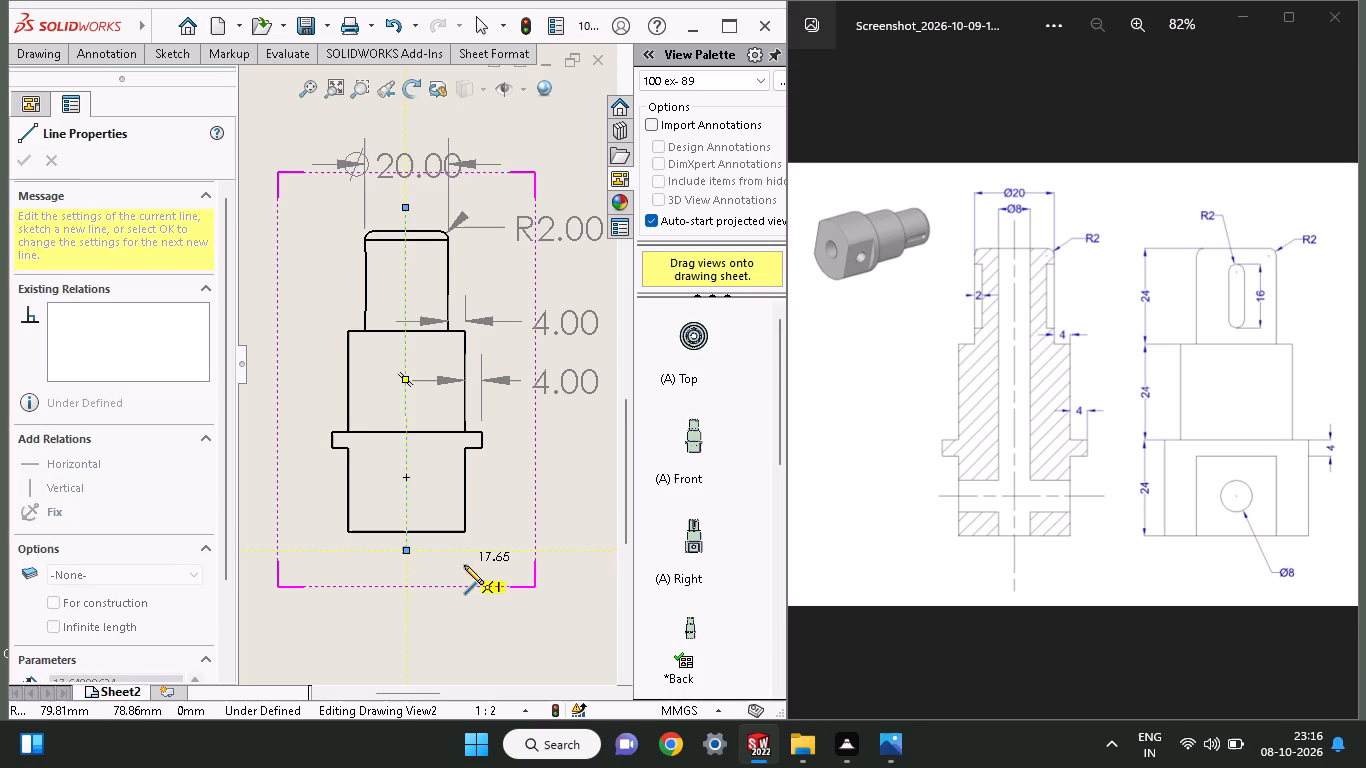
pyautogui.rightClick(464, 565)
pyautogui.click(491, 489)
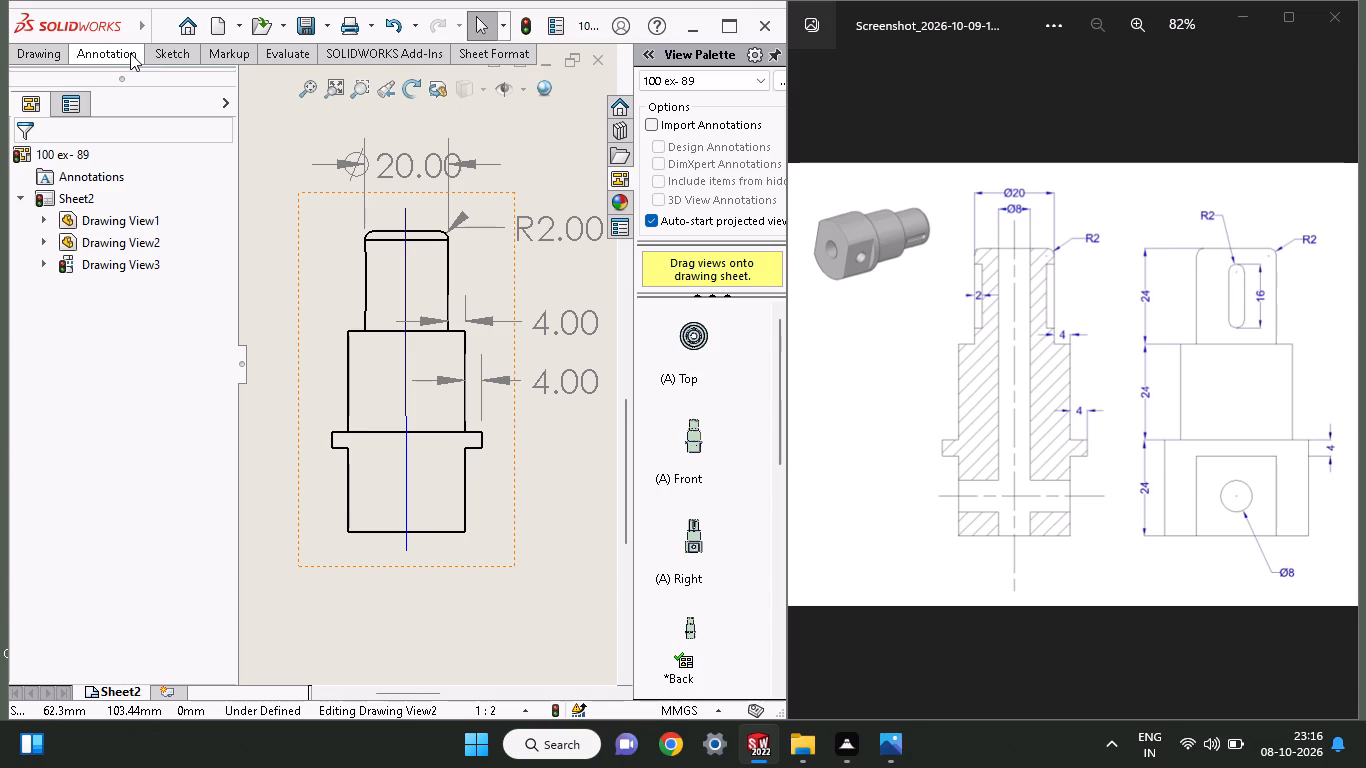
# Sketch a second vertical line about 82 mm long to the right of the middle line in the back view.
pyautogui.click(169, 54)
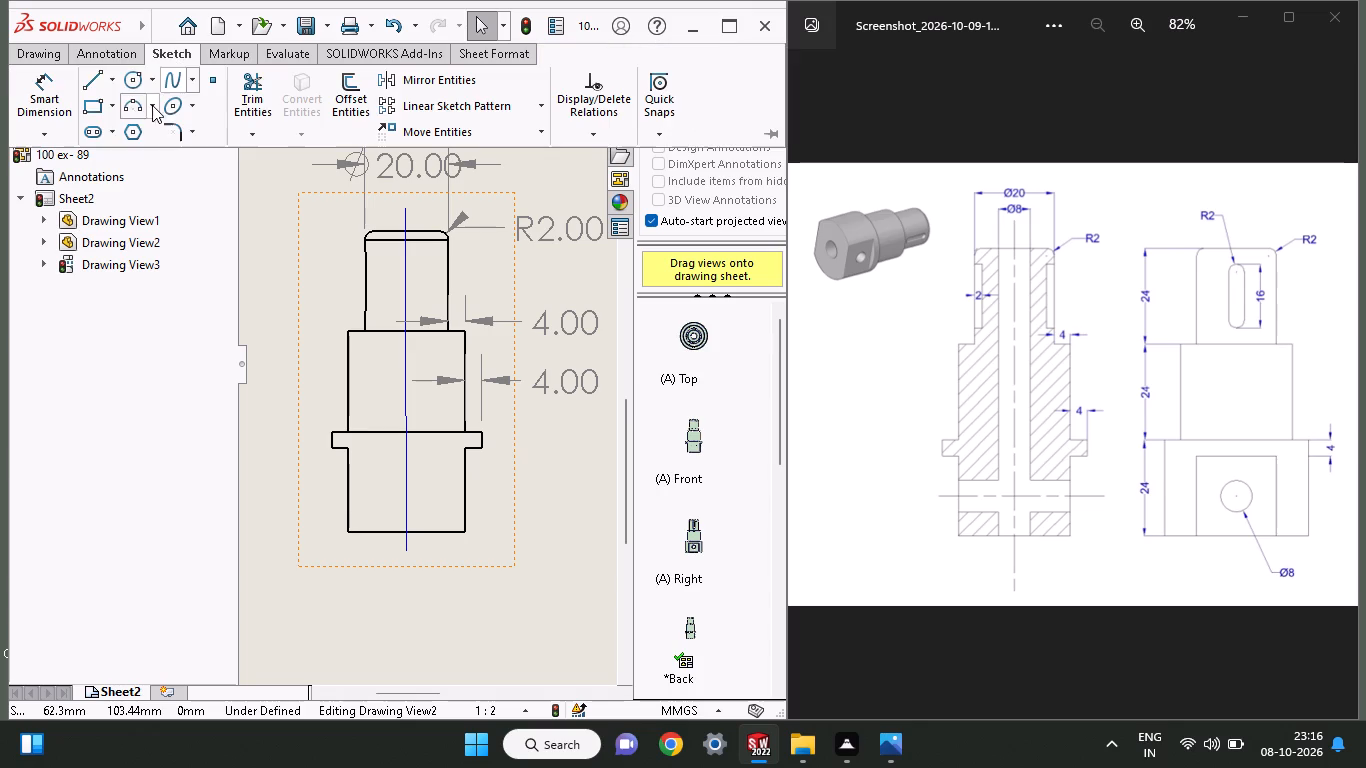
pyautogui.click(106, 82)
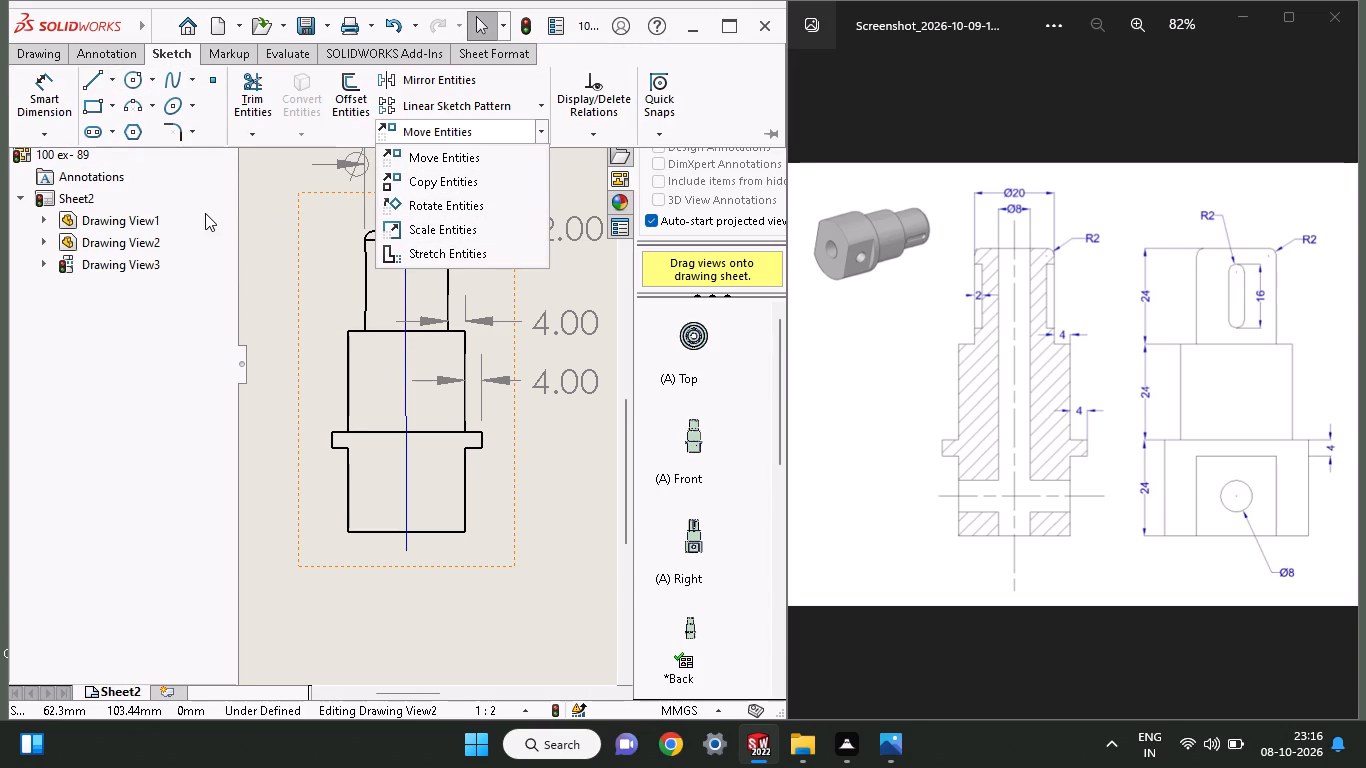
pyautogui.click(97, 84)
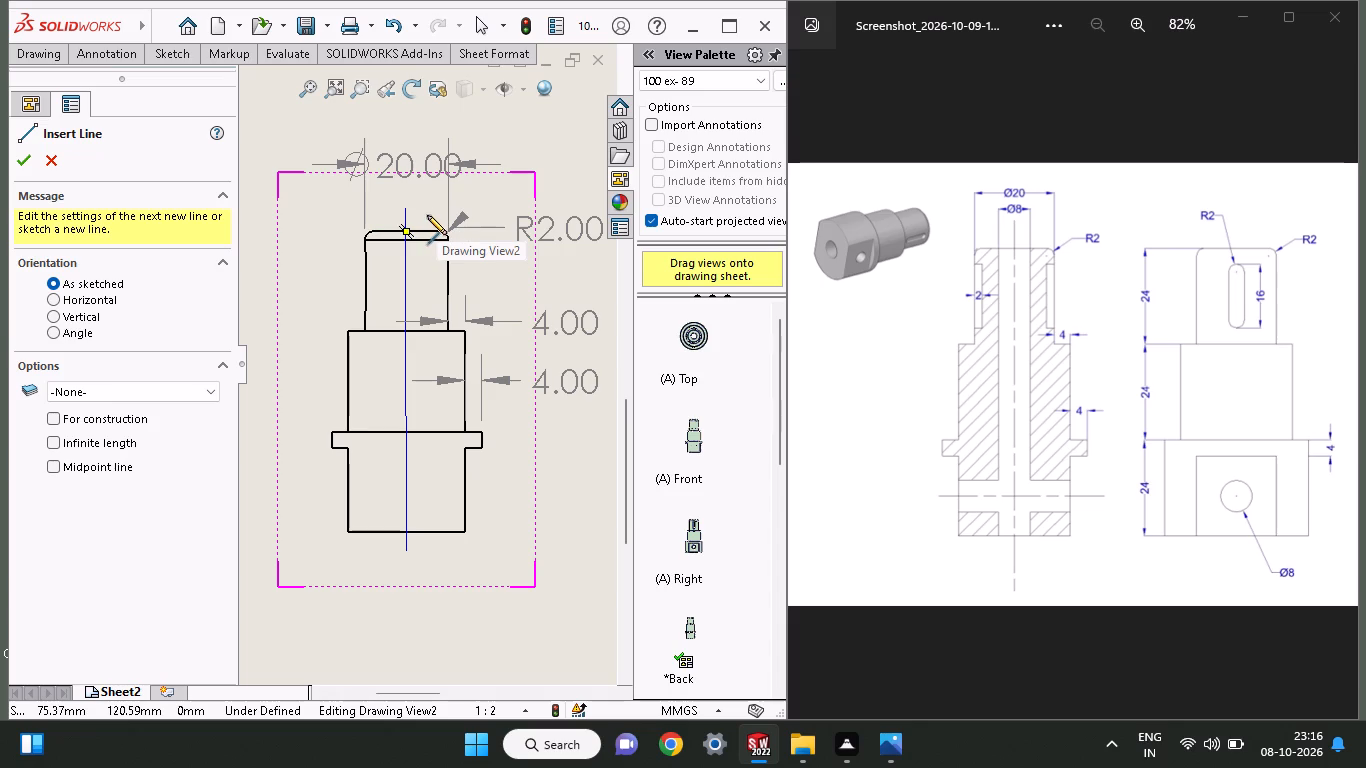
pyautogui.click(427, 210)
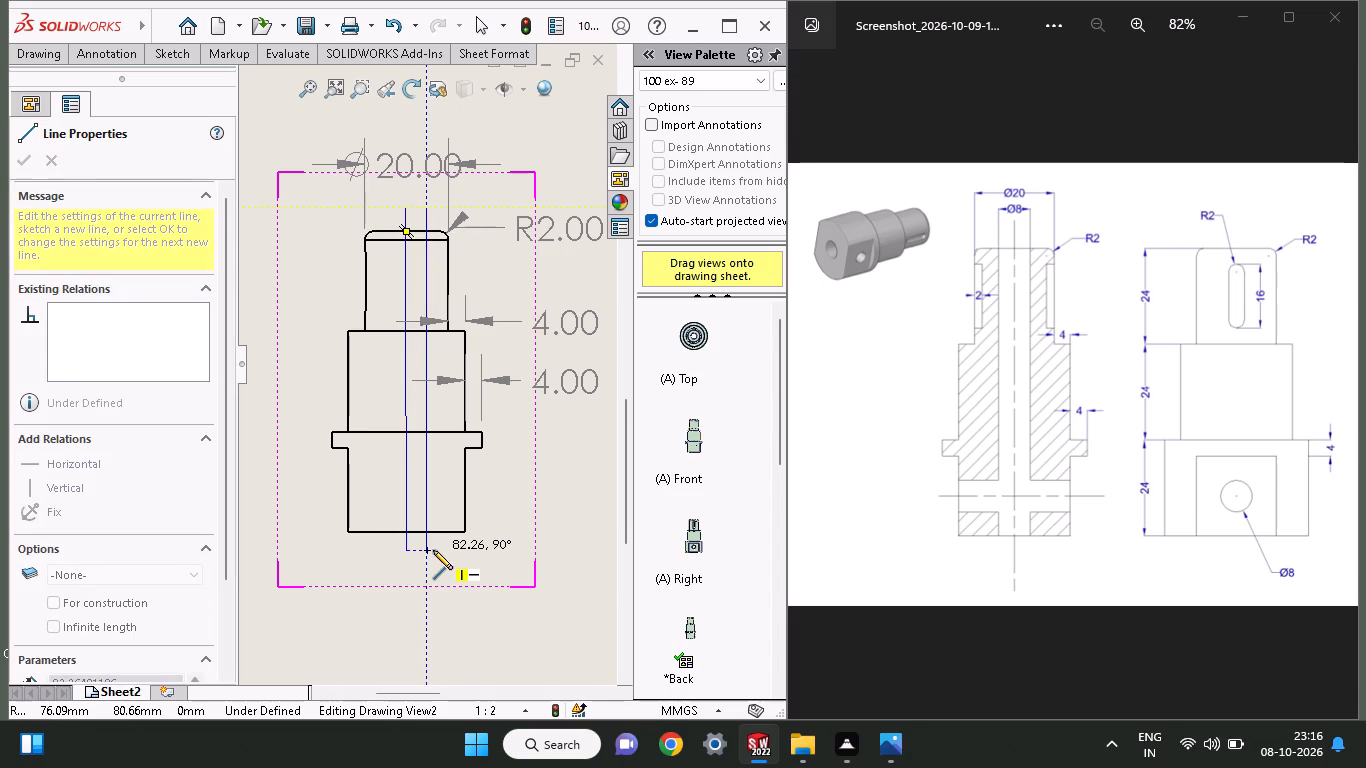
pyautogui.click(433, 550)
pyautogui.rightClick(481, 532)
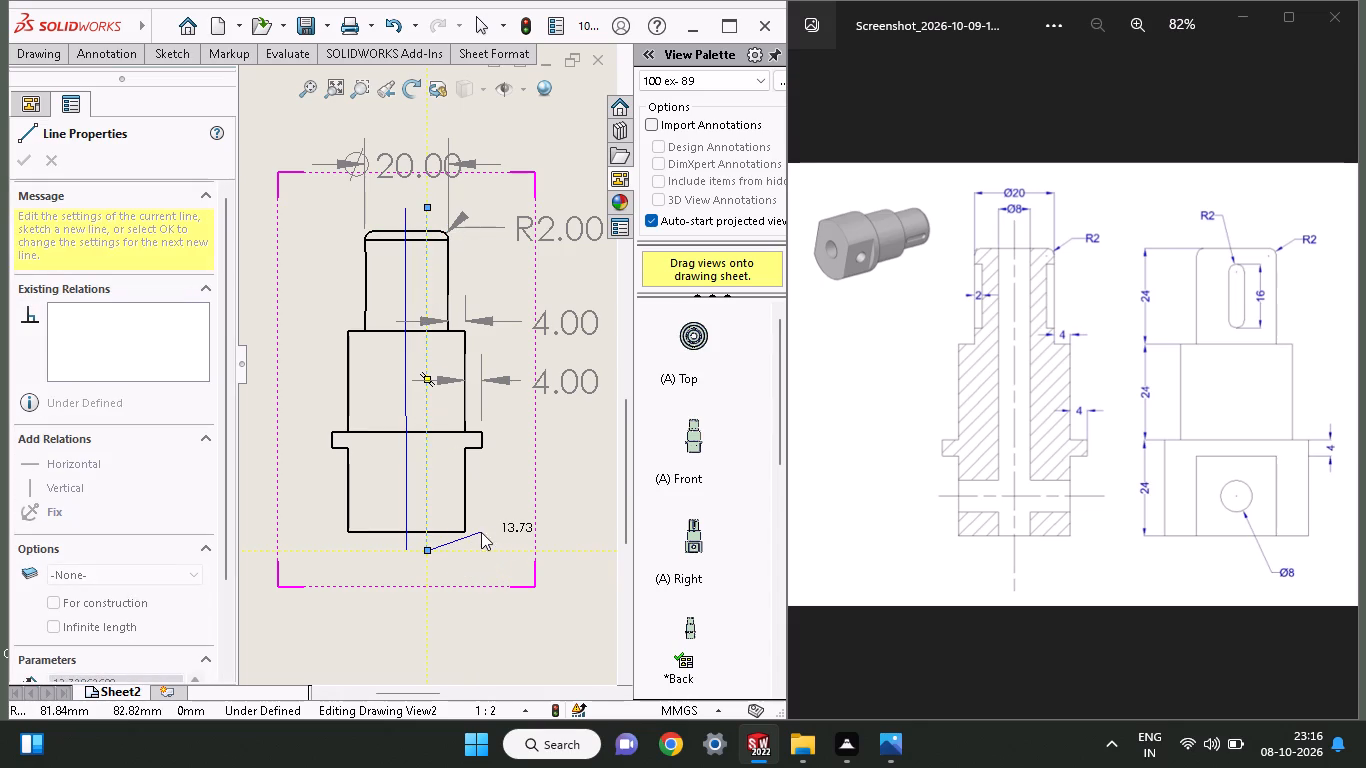
pyautogui.click(506, 477)
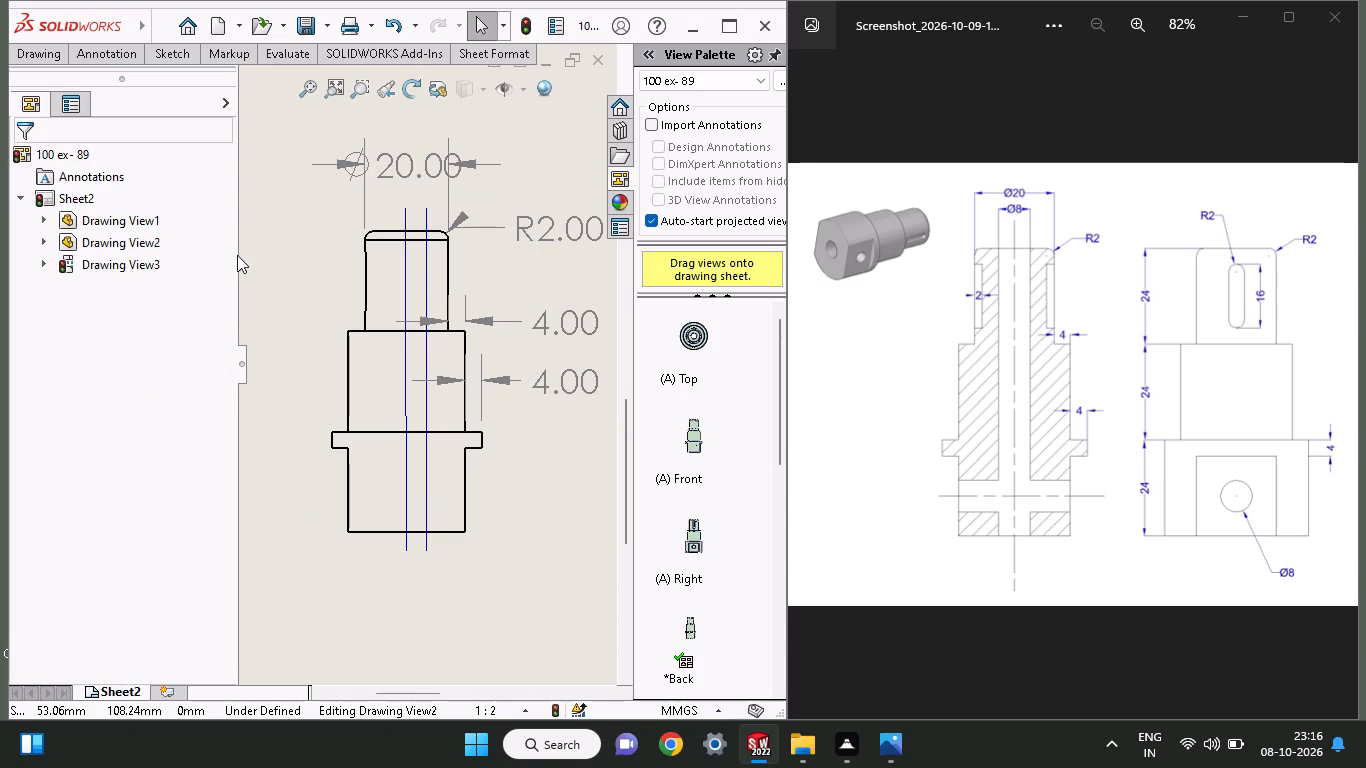
# Sketch a third vertical line about 82 mm long to the left of the middle line in the back view.
pyautogui.click(173, 60)
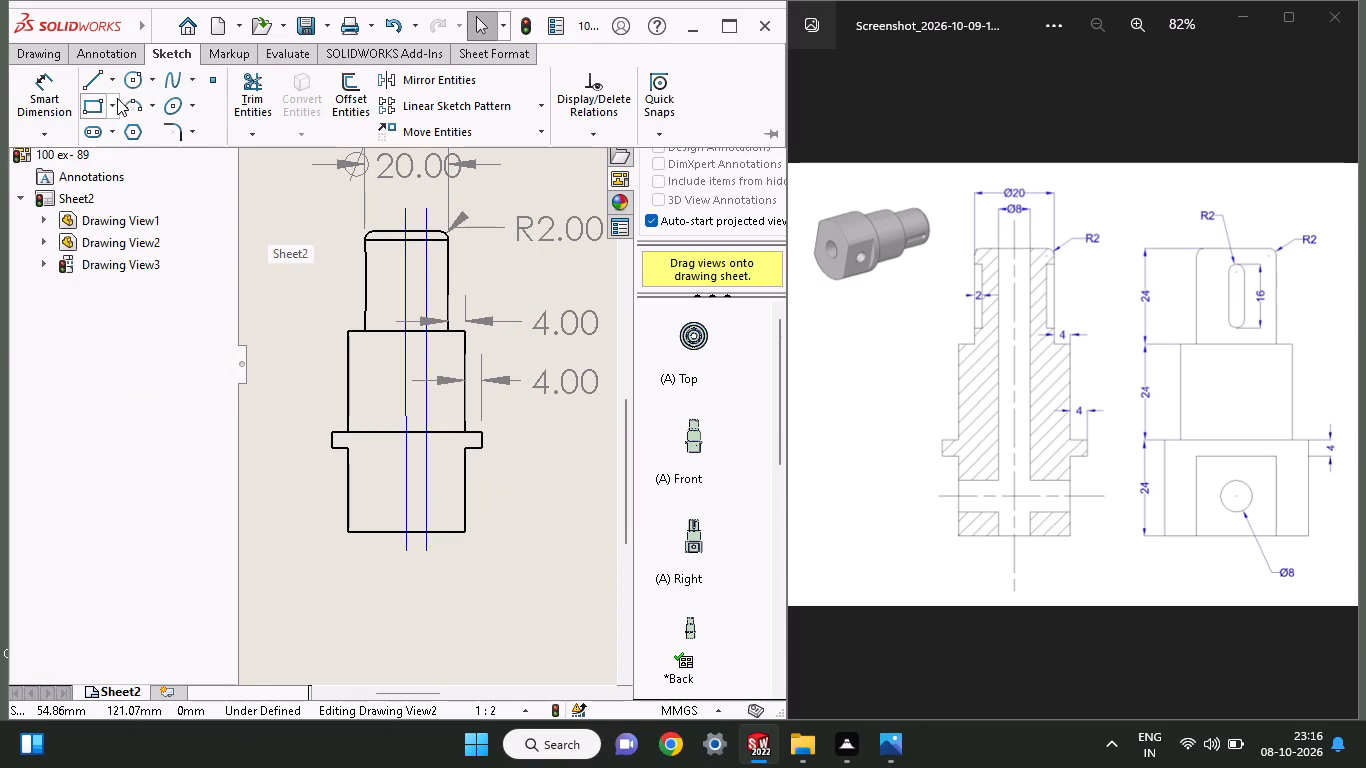
pyautogui.click(82, 83)
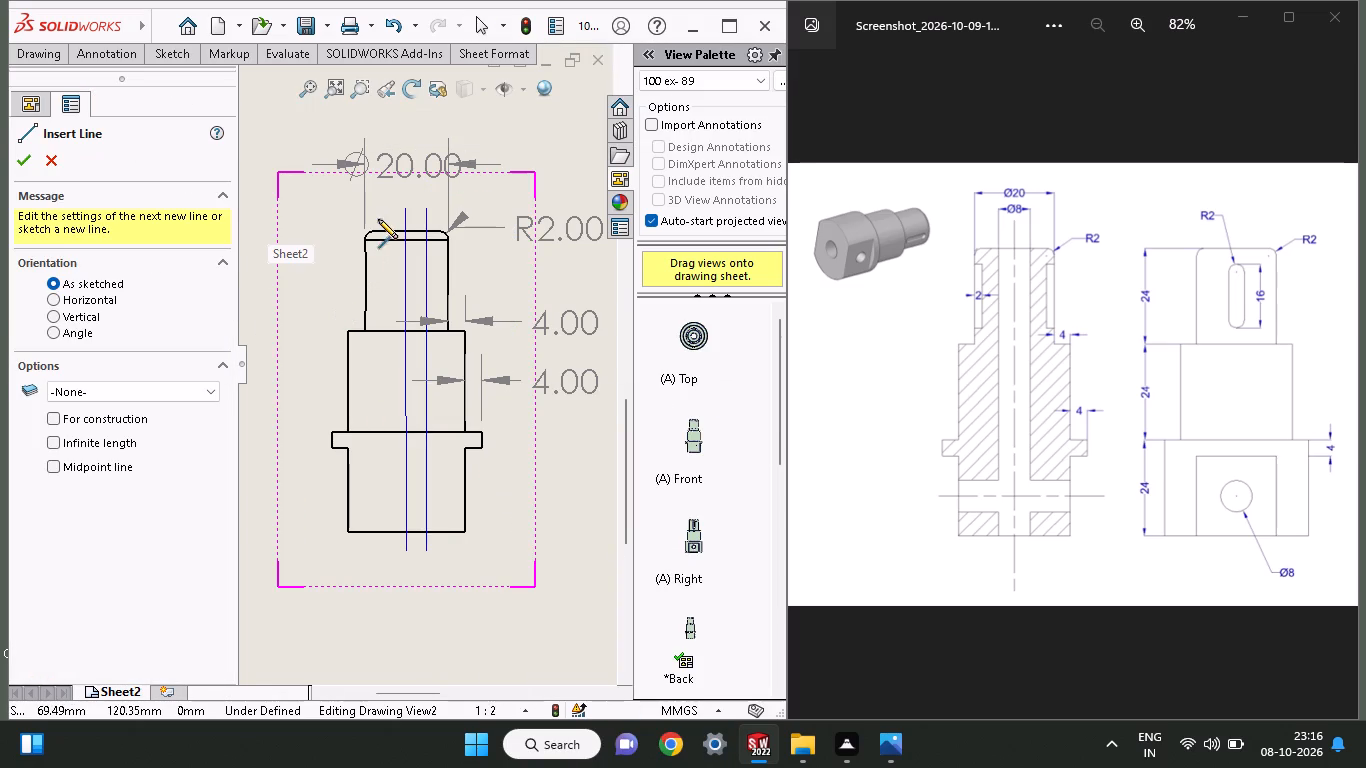
pyautogui.click(383, 207)
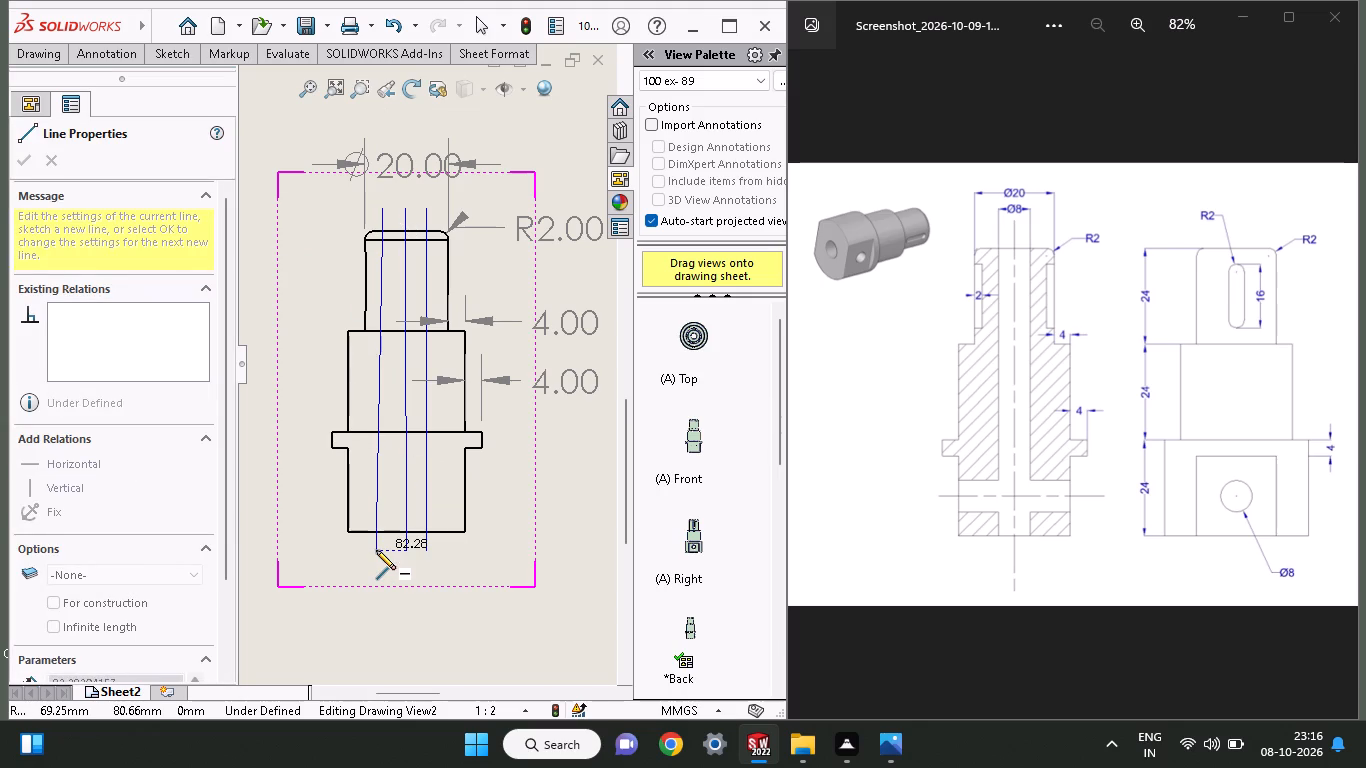
pyautogui.click(382, 550)
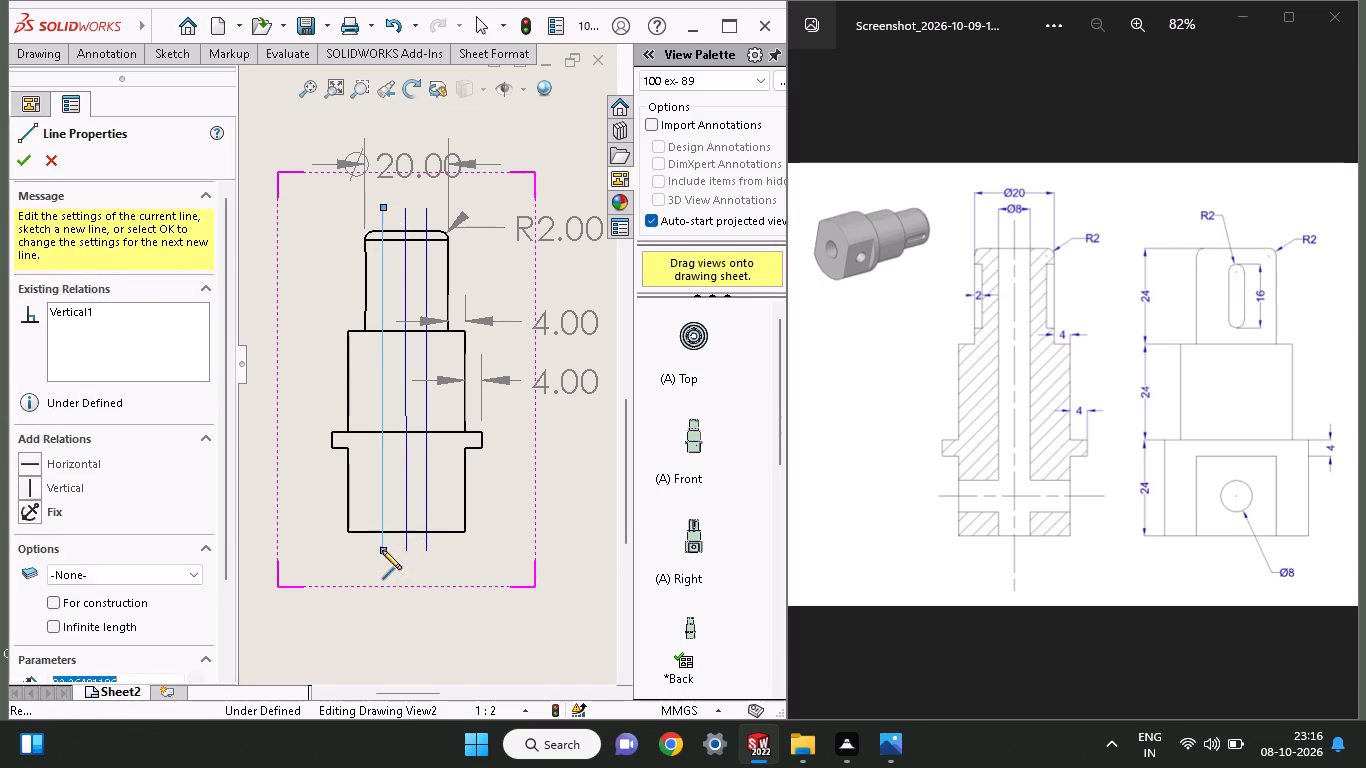
pyautogui.rightClick(299, 523)
pyautogui.click(348, 479)
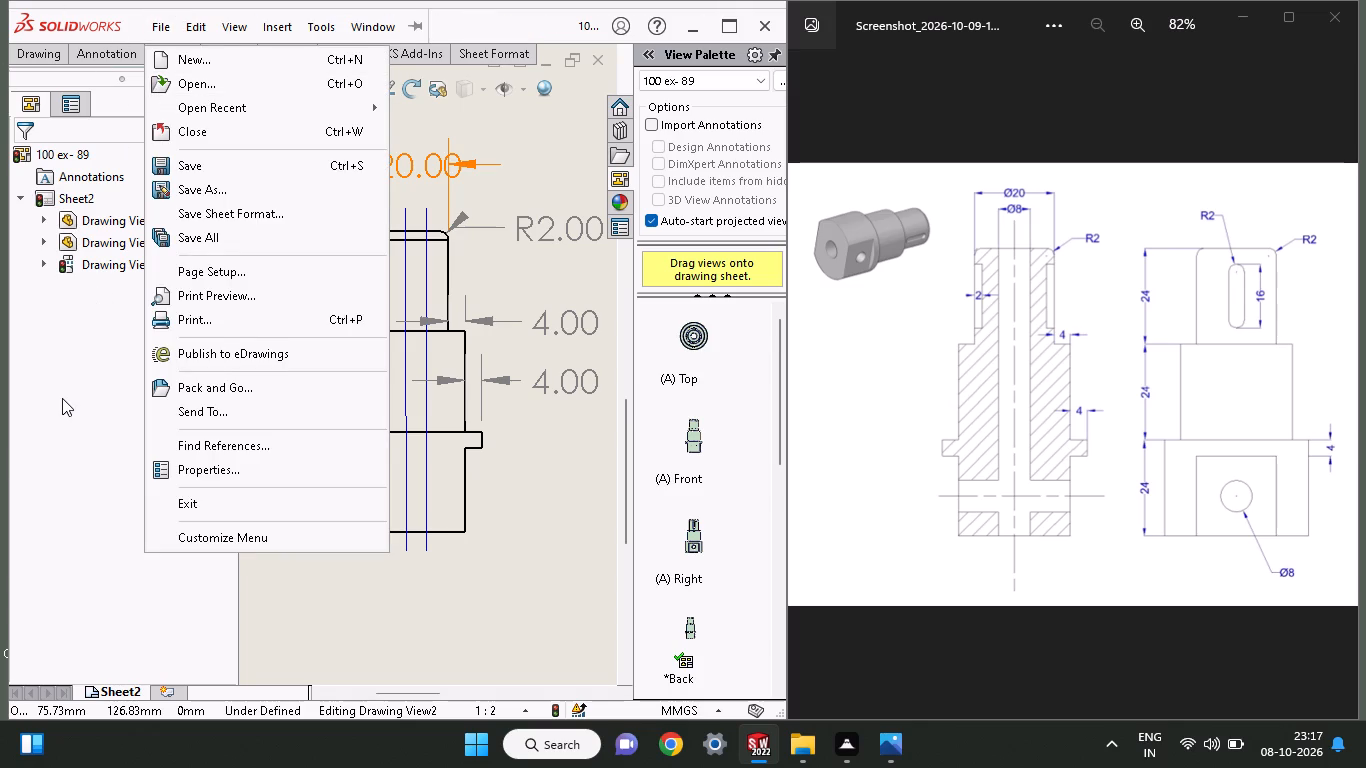
# Dimension the length of the left sketched line in the back view.
pyautogui.click(62, 398)
pyautogui.click(165, 61)
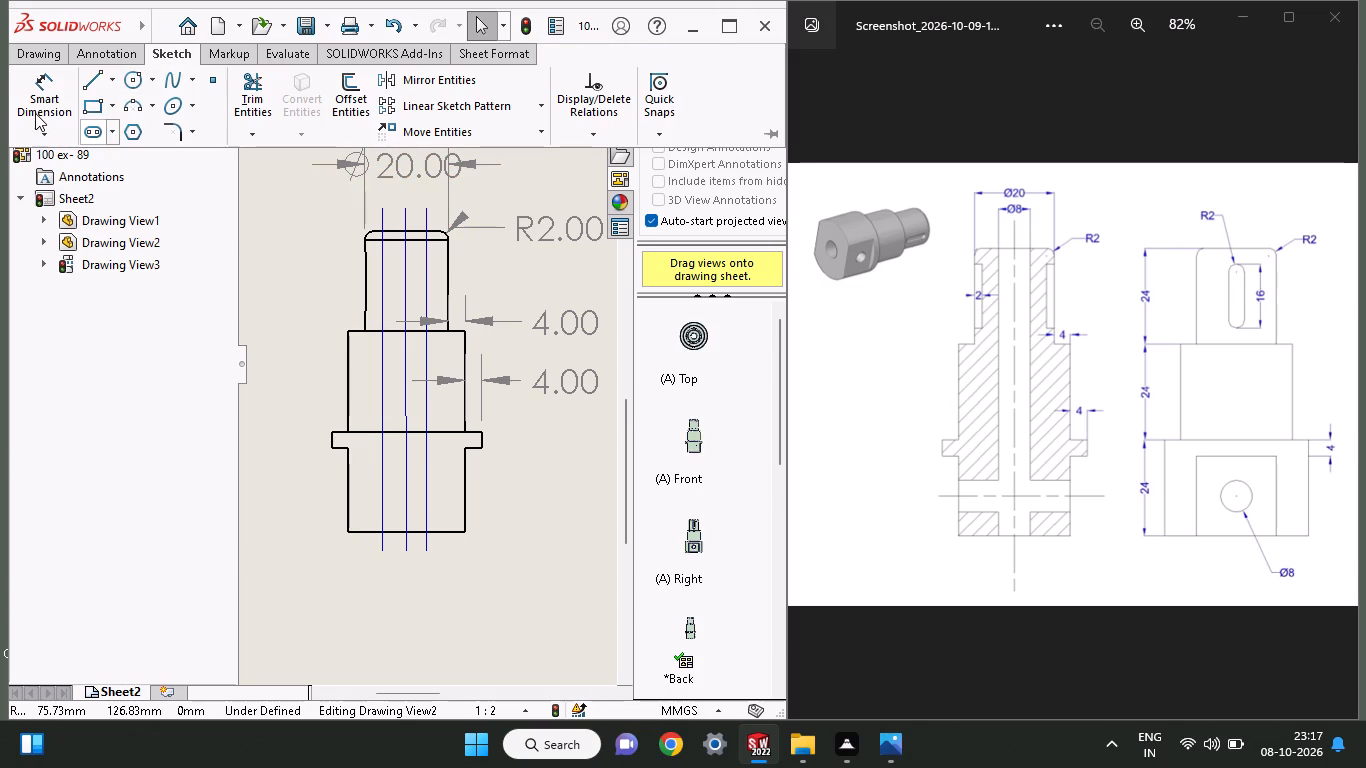
pyautogui.click(35, 113)
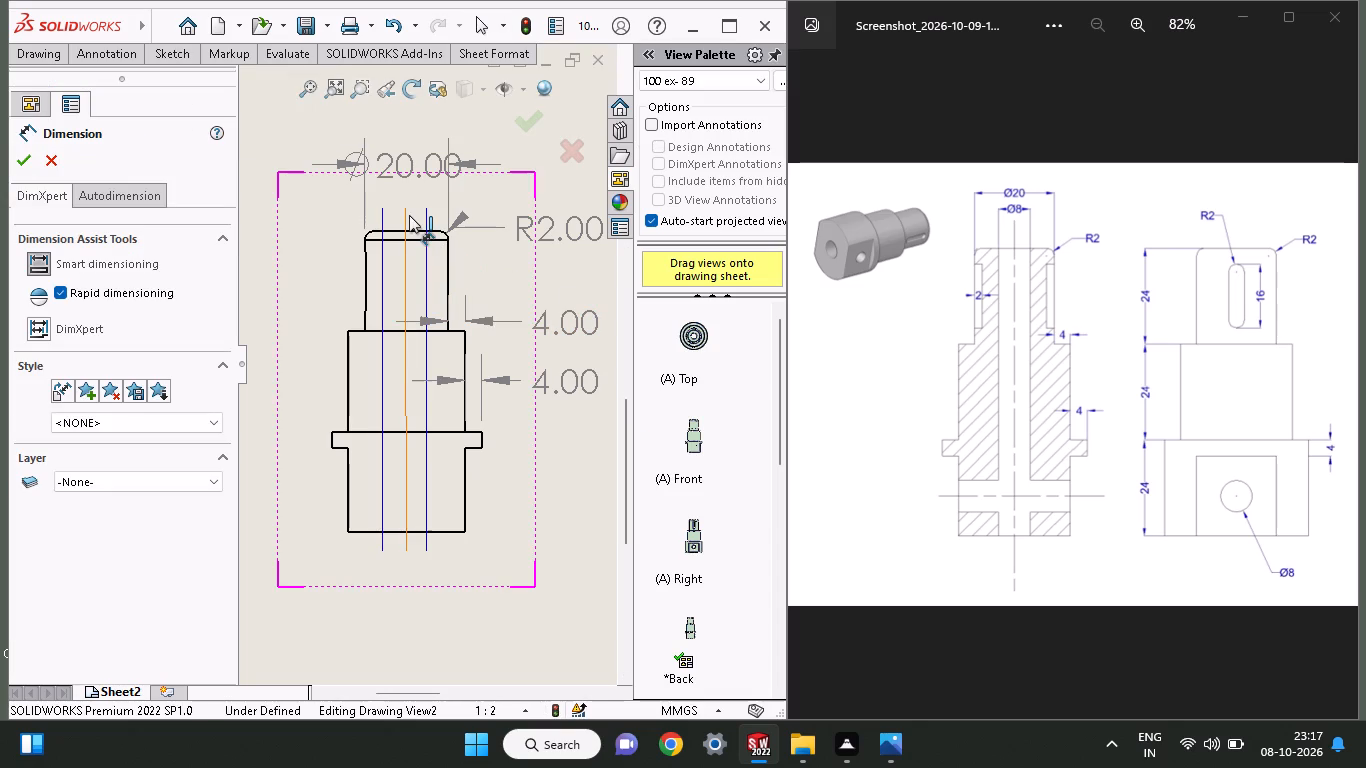
pyautogui.click(385, 218)
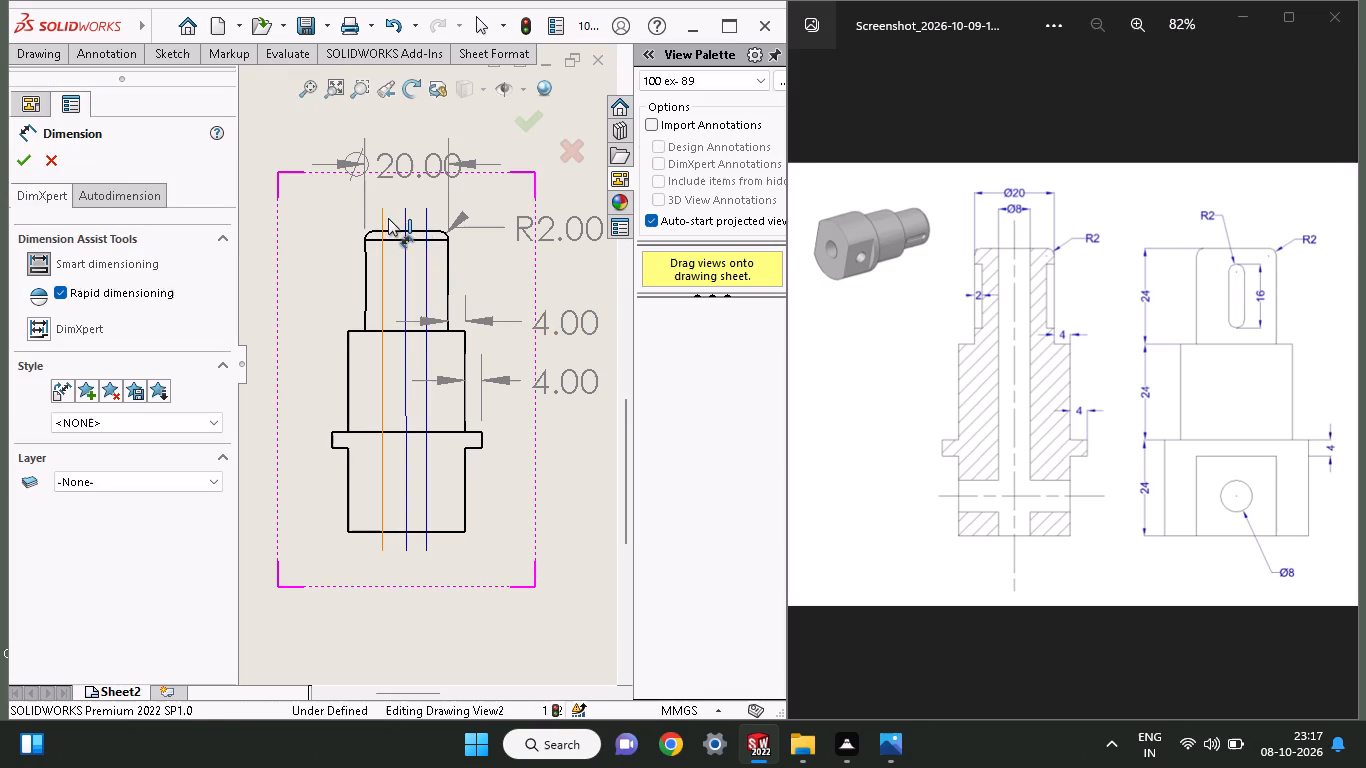
pyautogui.click(429, 233)
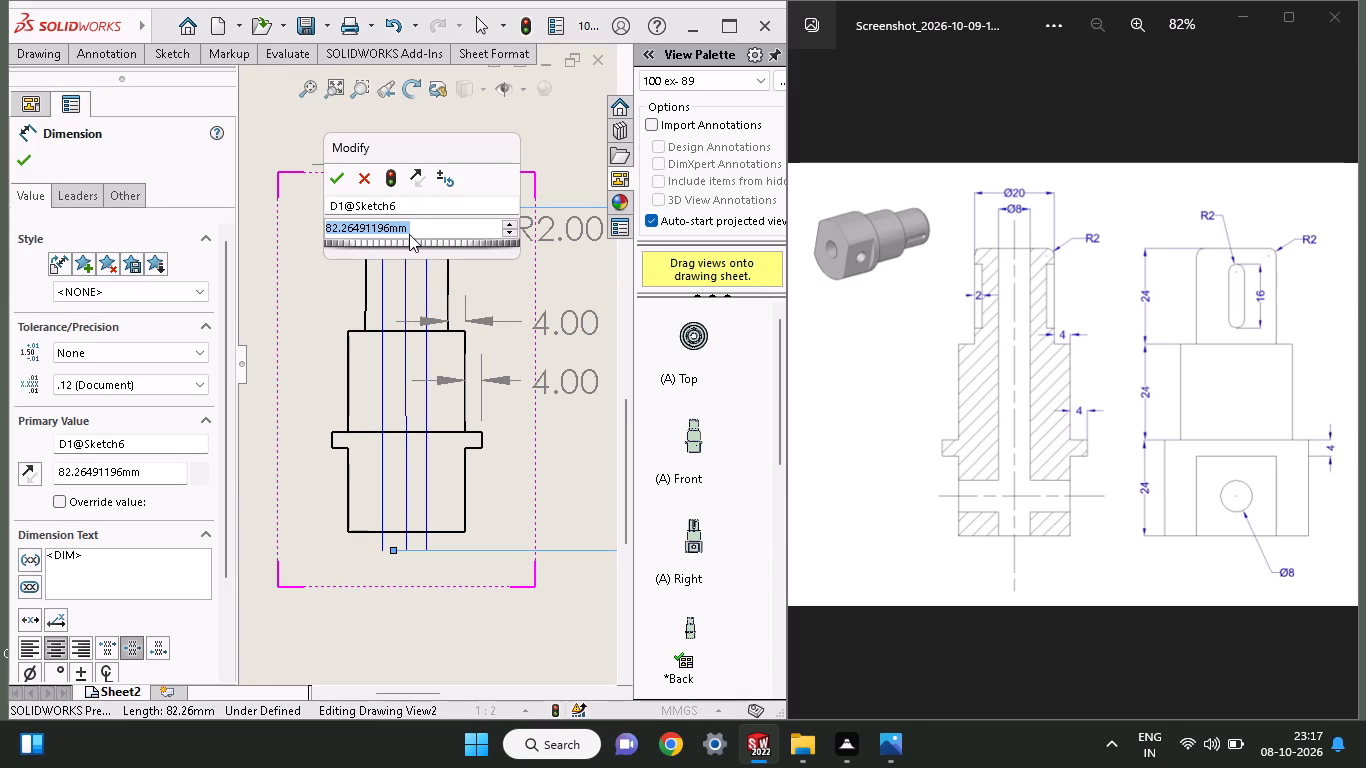
pyautogui.click(368, 181)
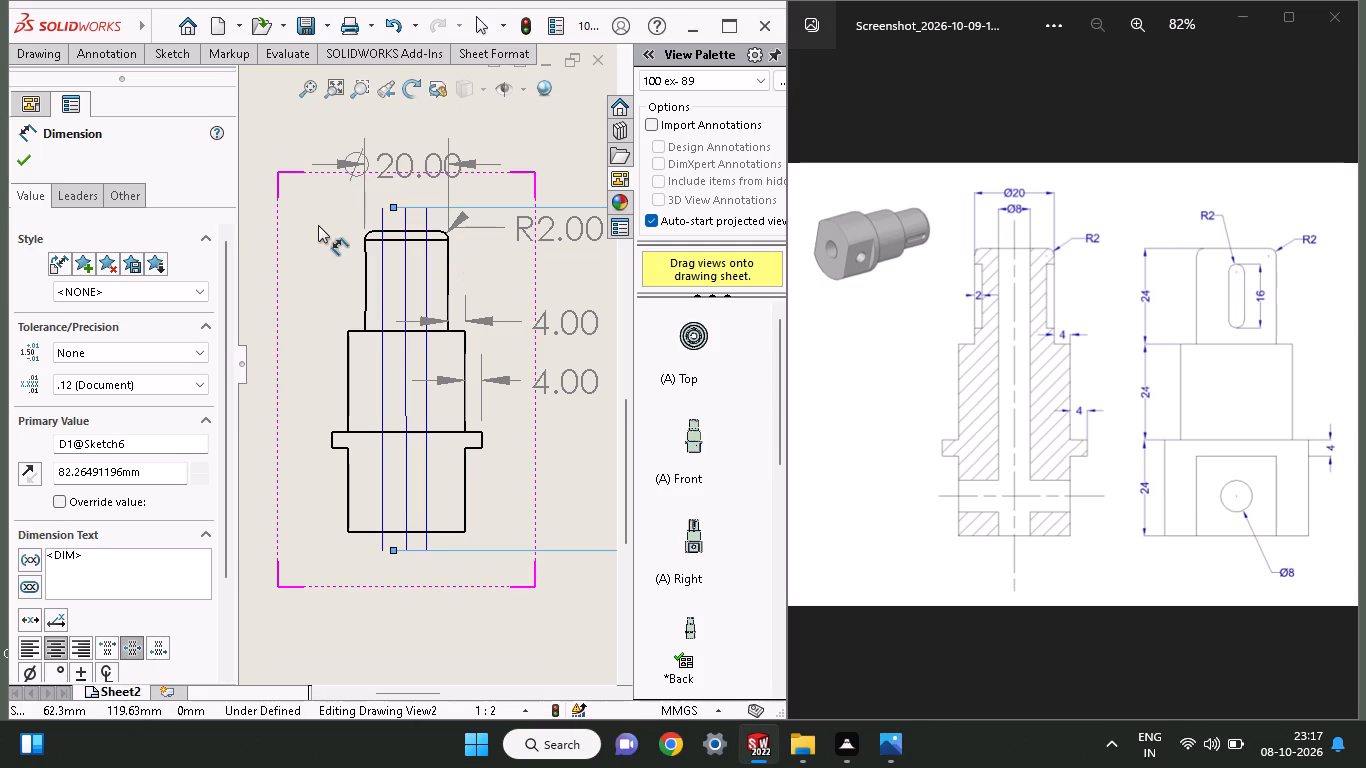
# Dimension the spacing between the two outer sketched lines above the shaft and set it to 8 mm.
pyautogui.click(380, 554)
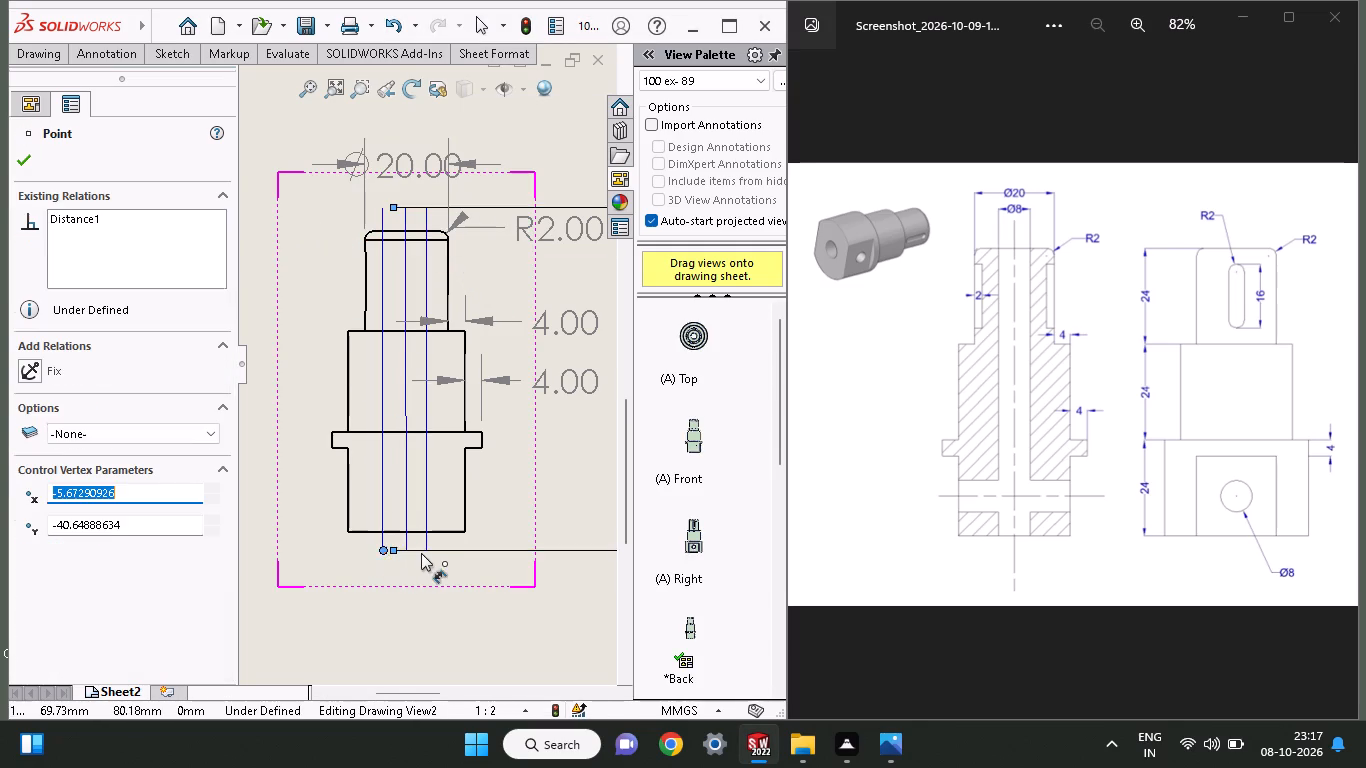
pyautogui.click(425, 553)
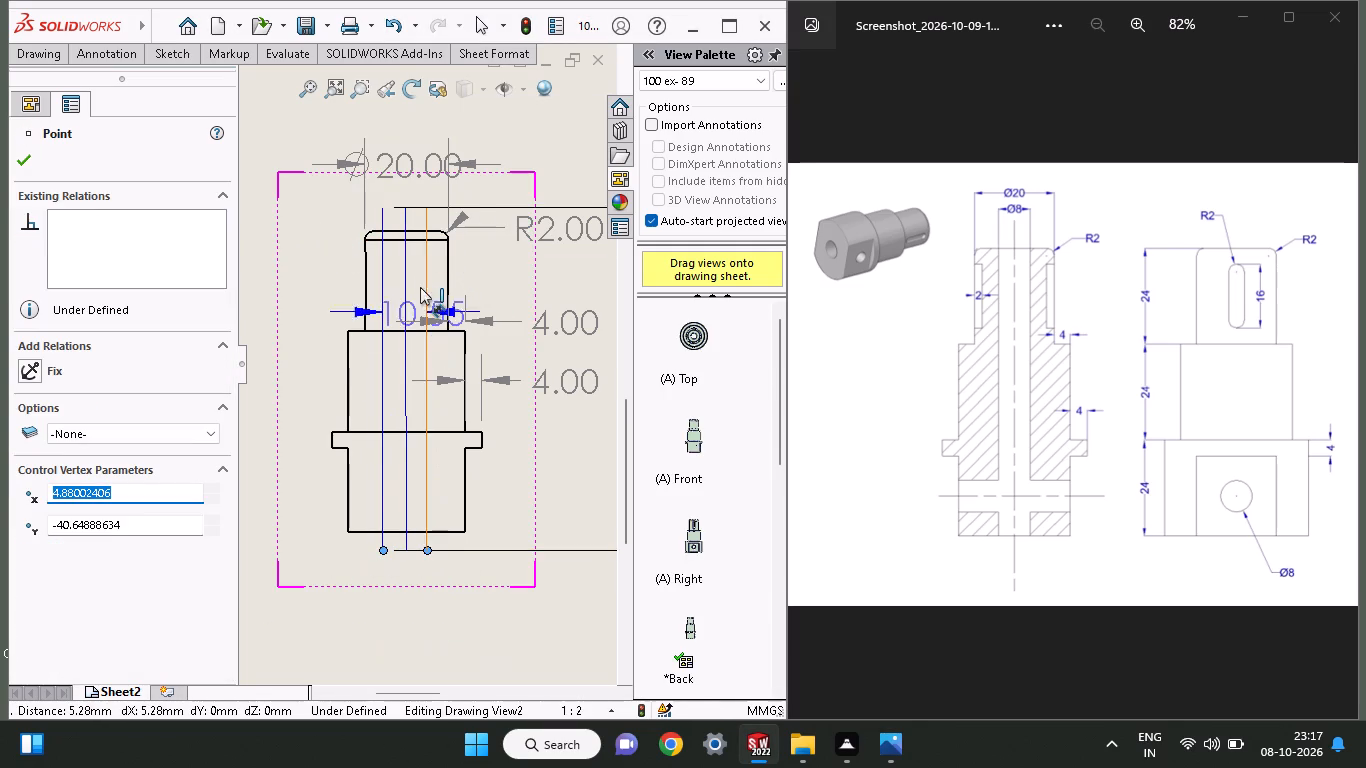
pyautogui.click(409, 192)
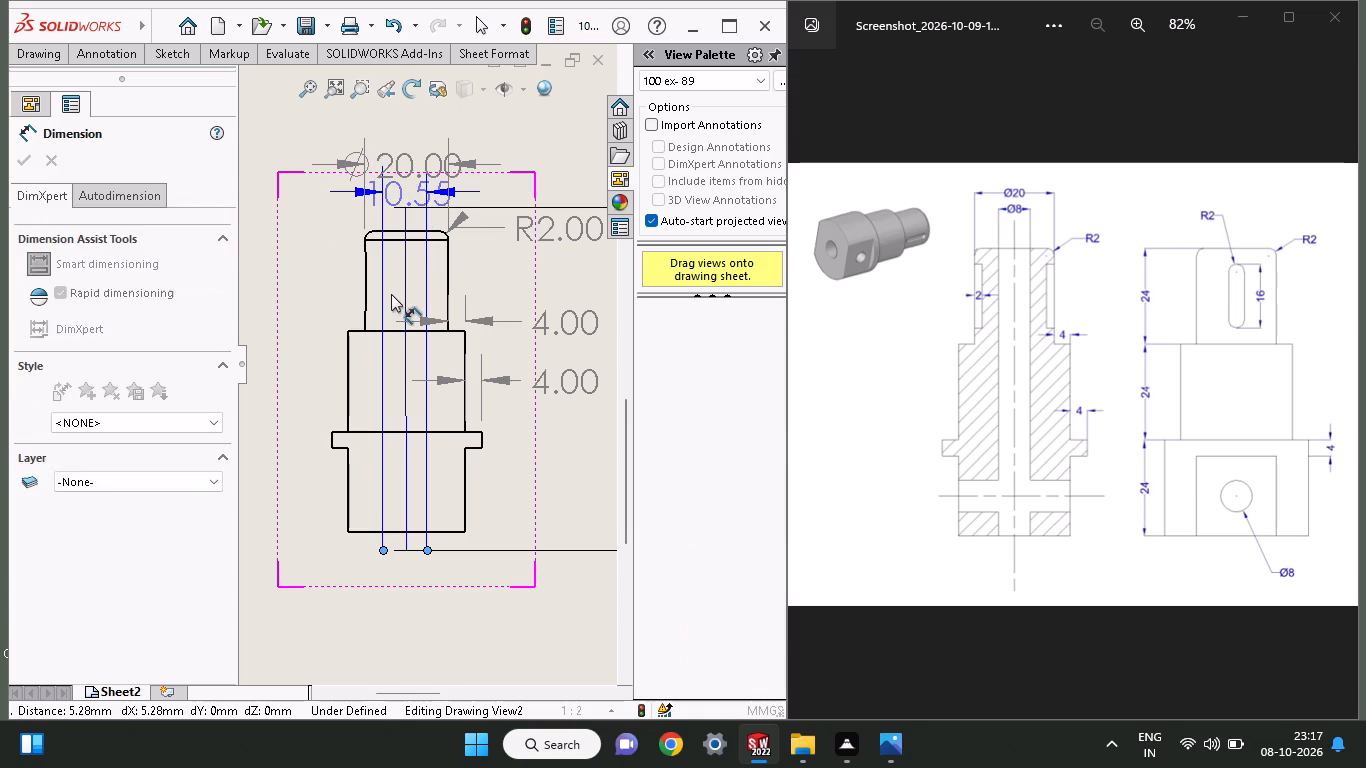
pyautogui.press('8')
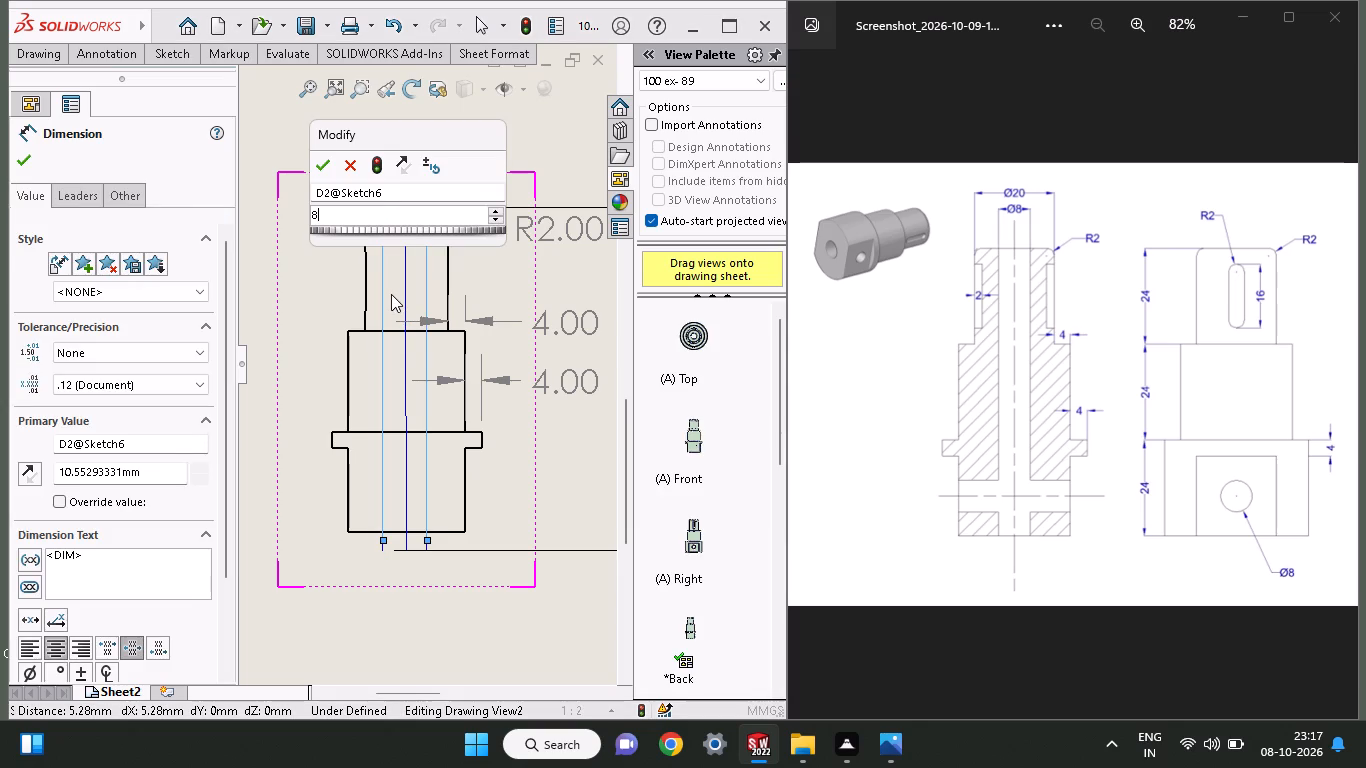
pyautogui.press('Return')
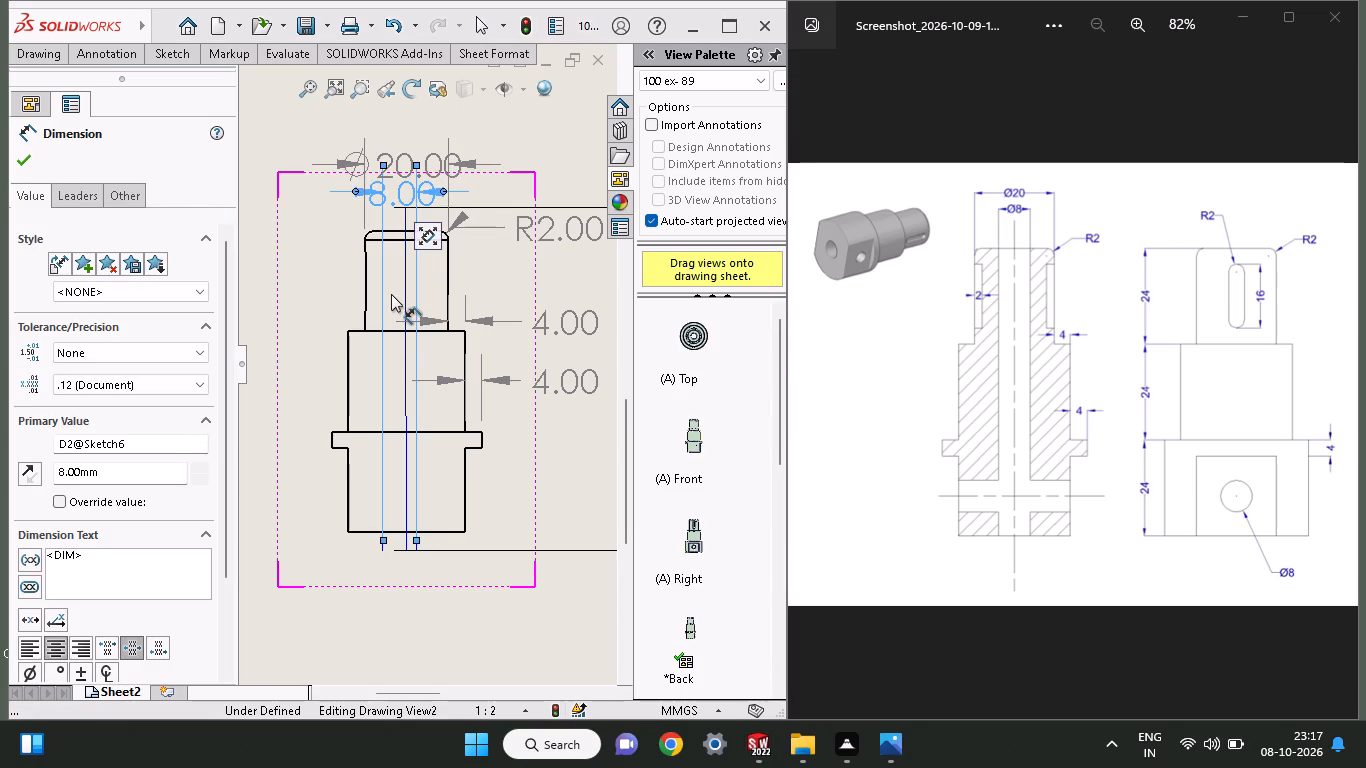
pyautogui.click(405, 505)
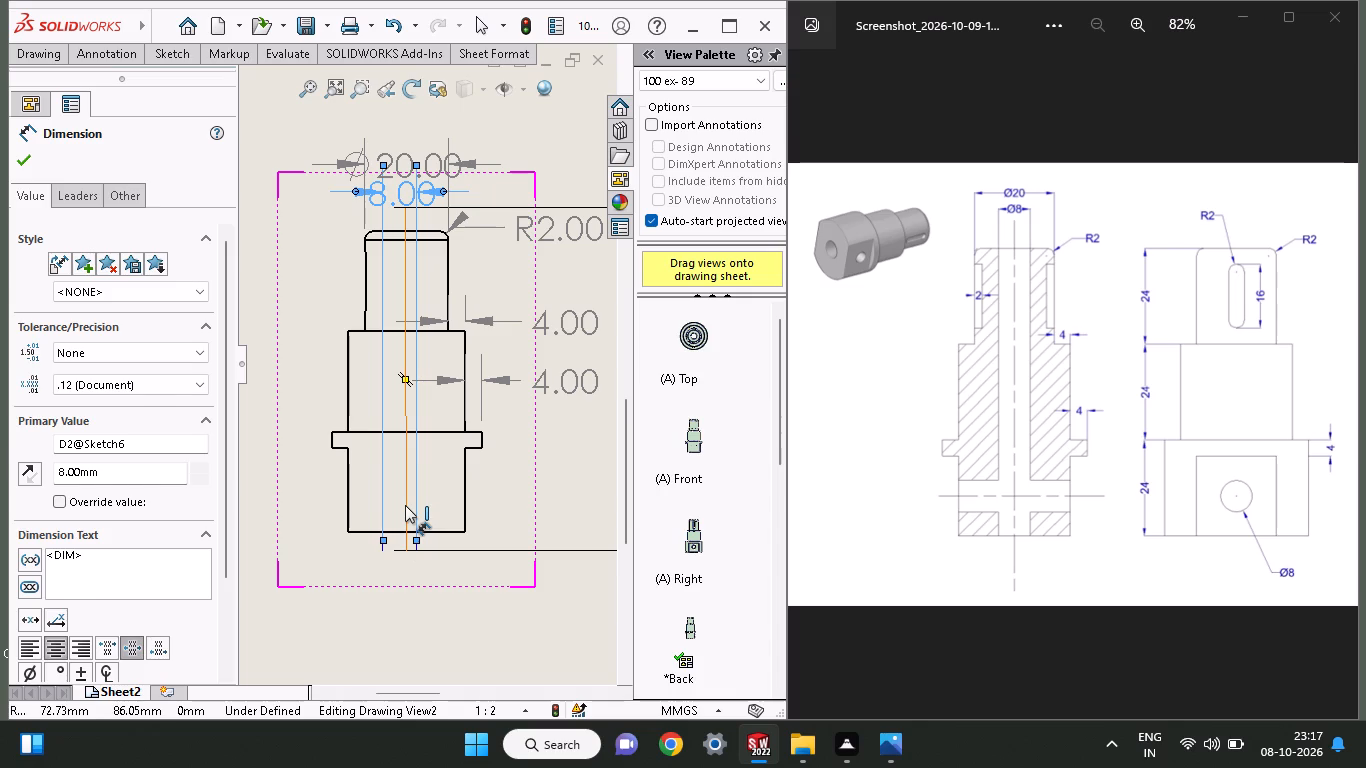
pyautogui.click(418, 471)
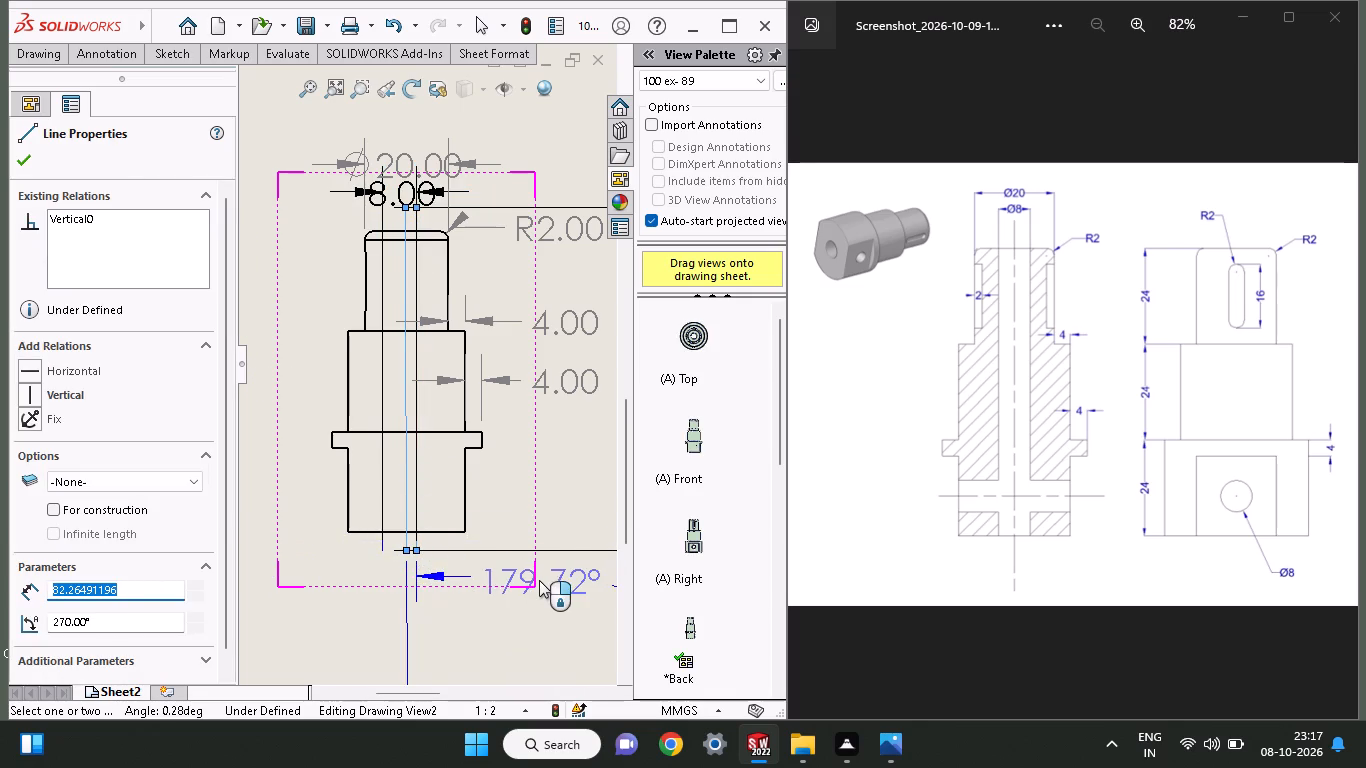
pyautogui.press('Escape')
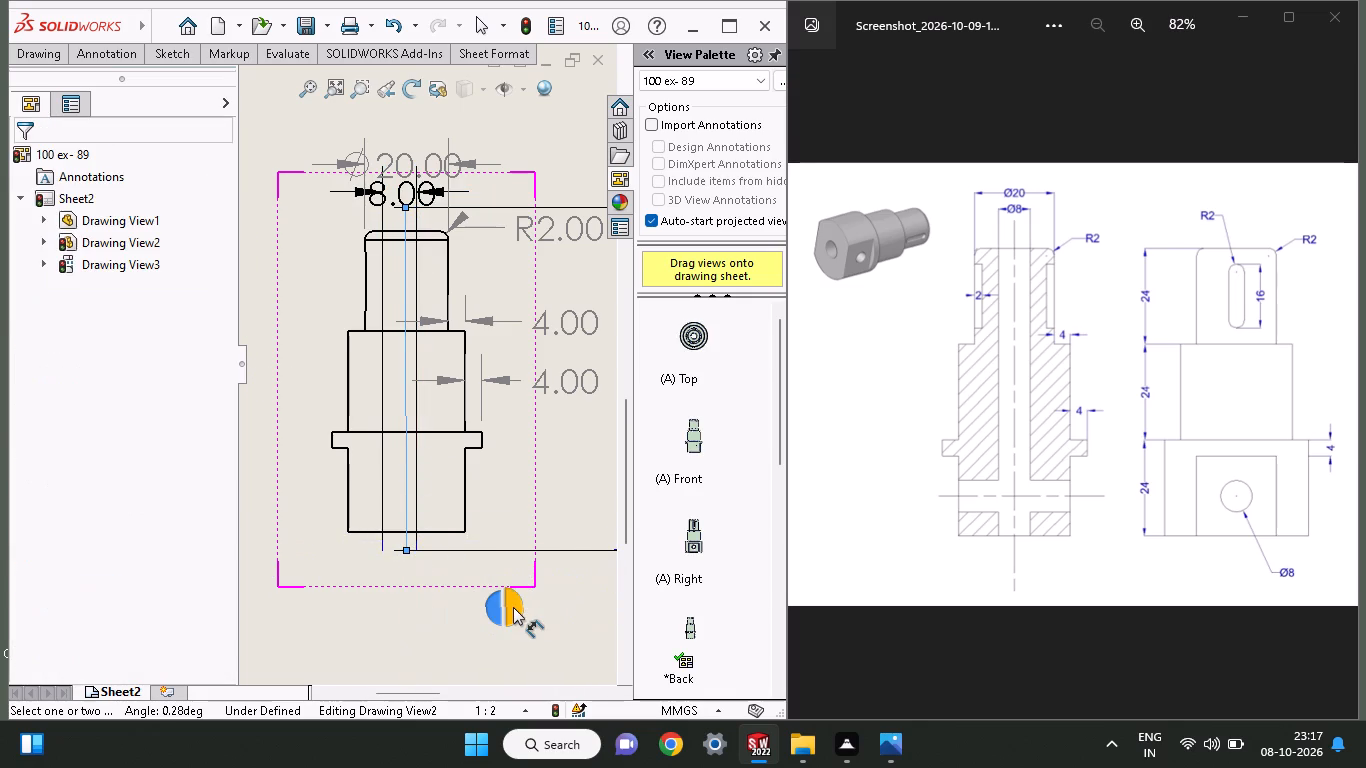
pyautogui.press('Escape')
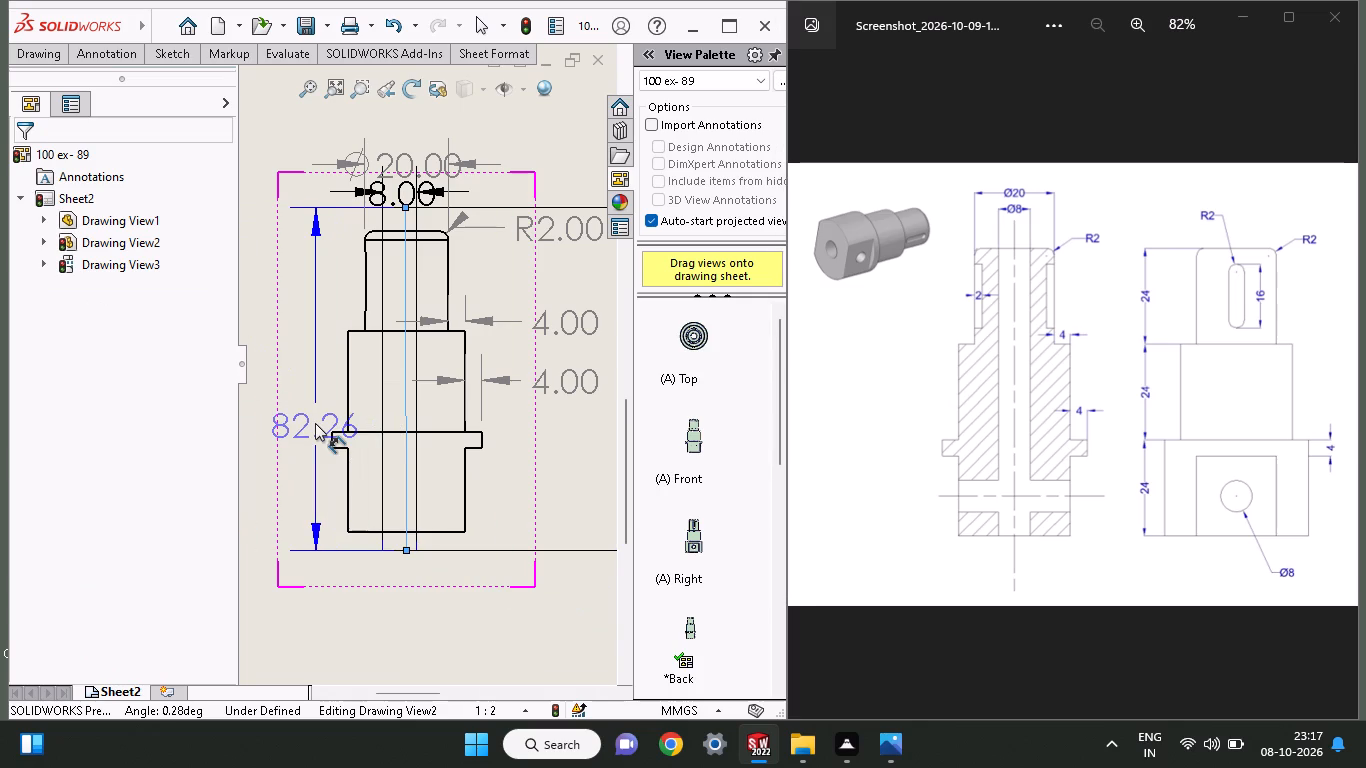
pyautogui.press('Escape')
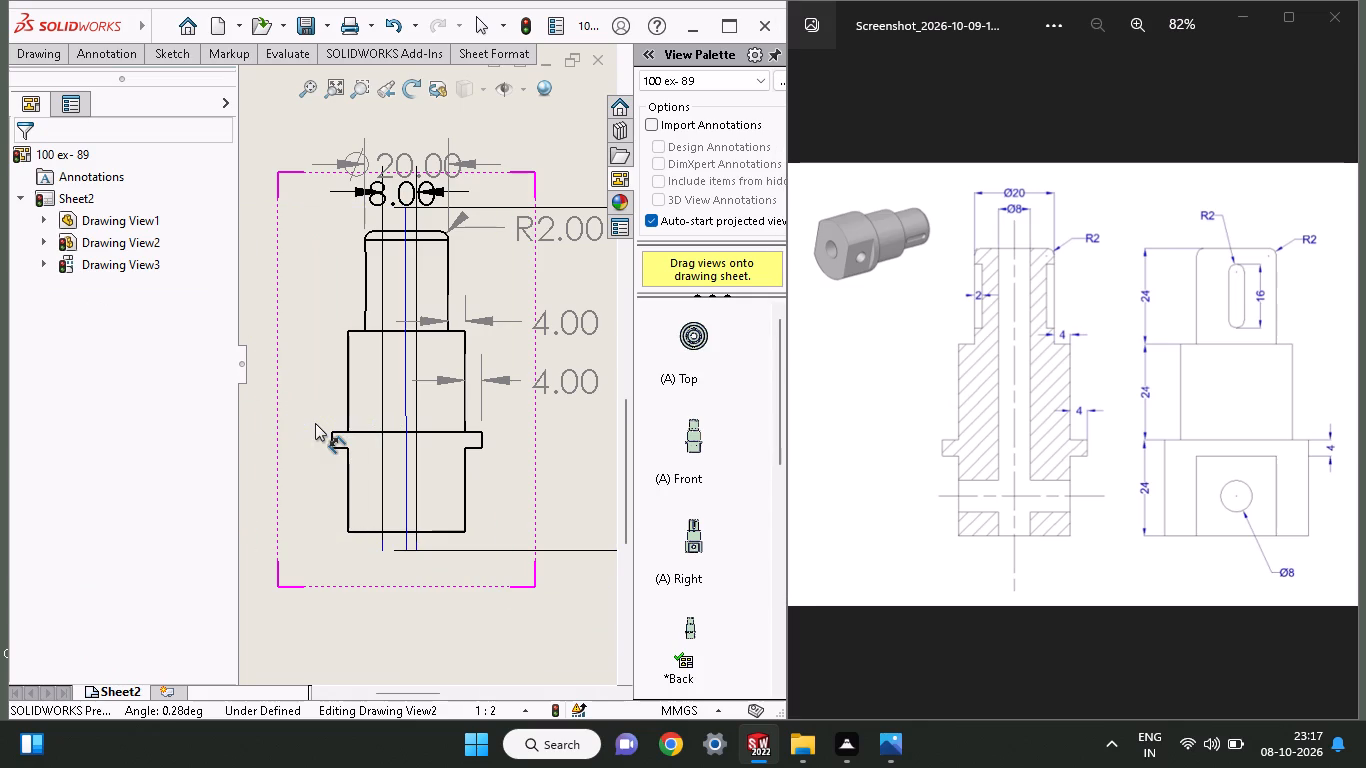
# Dimension the spacing between the left and middle vertical lines below the shaft in the back view and set it to 4 mm.
pyautogui.click(382, 546)
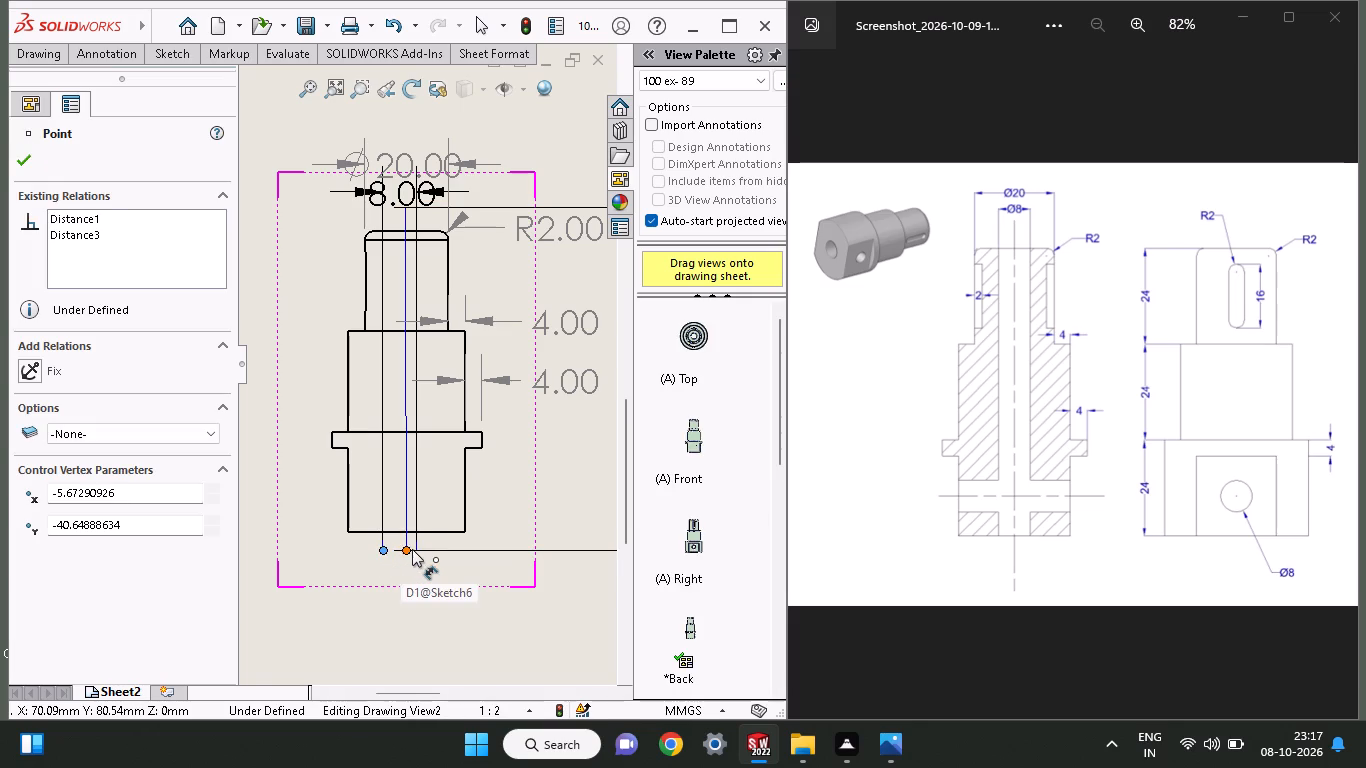
pyautogui.moveTo(412, 549); pyautogui.dragTo(403, 559)
pyautogui.click(328, 573)
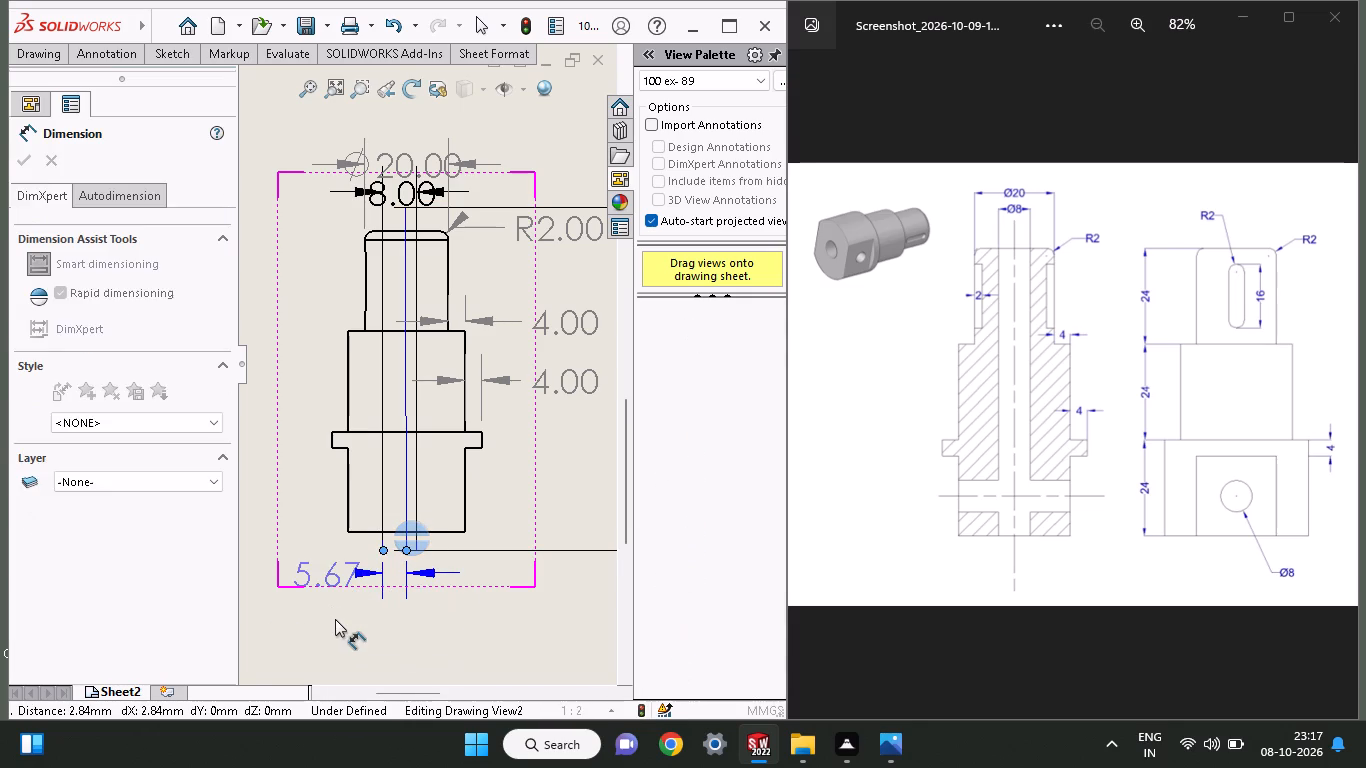
pyautogui.press('4')
pyautogui.press('Return')
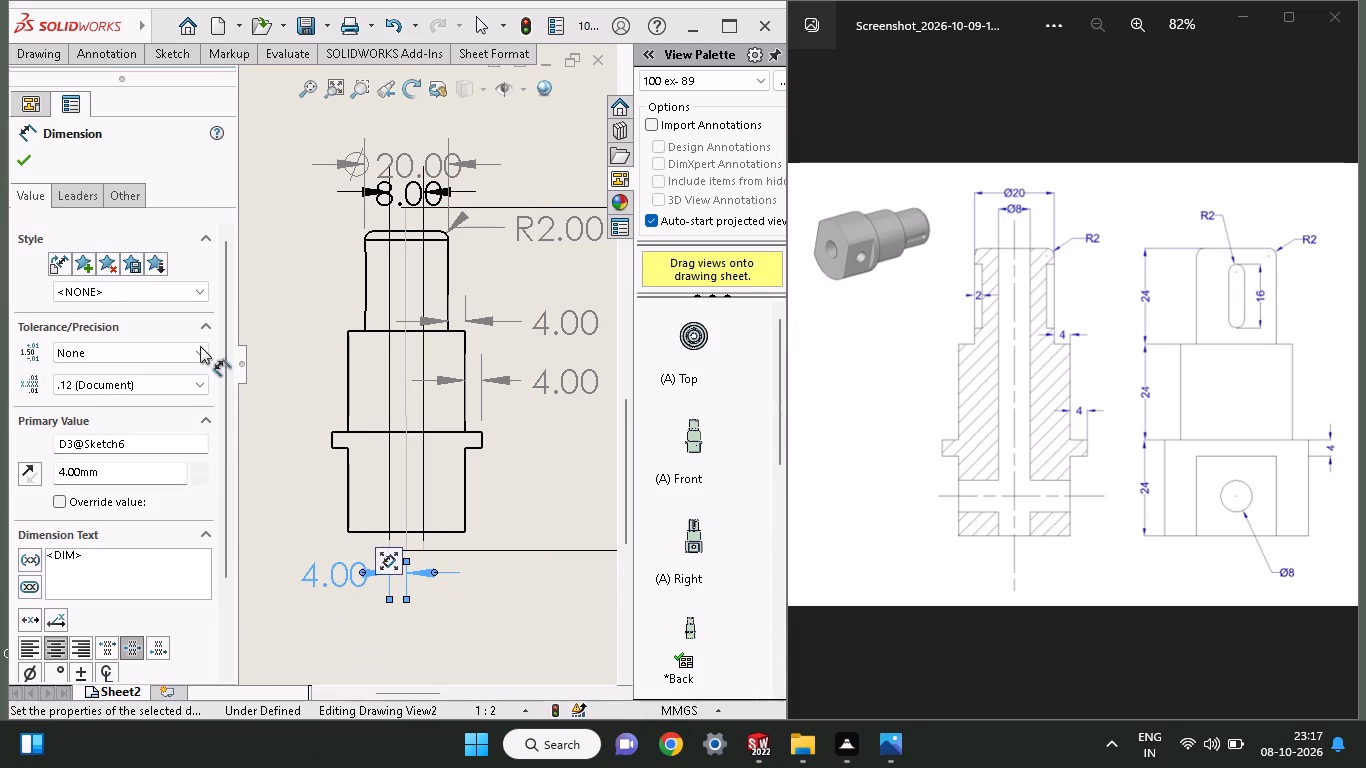
pyautogui.click(17, 151)
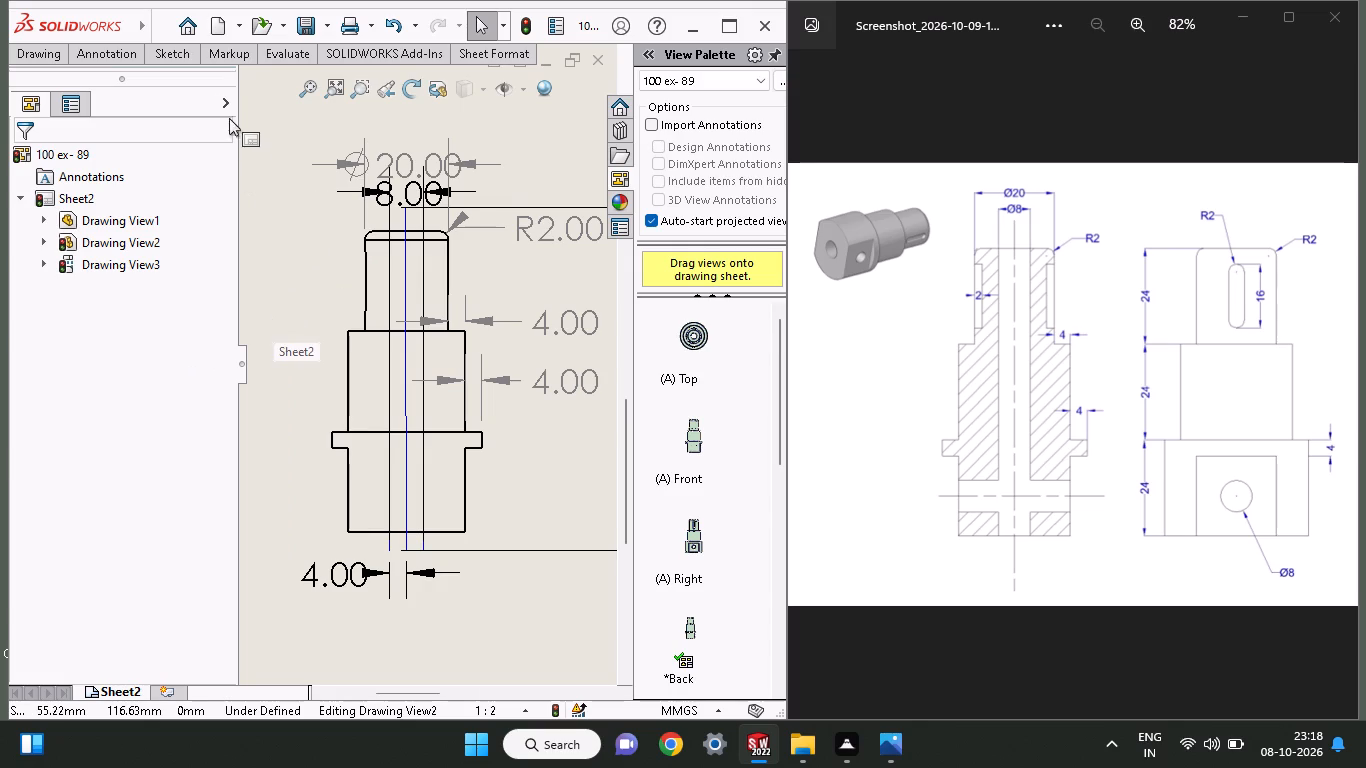
# Sketch a horizontal line about 42 mm long across the shaft's lowest section, extending past both sides, in the back view.
pyautogui.click(168, 60)
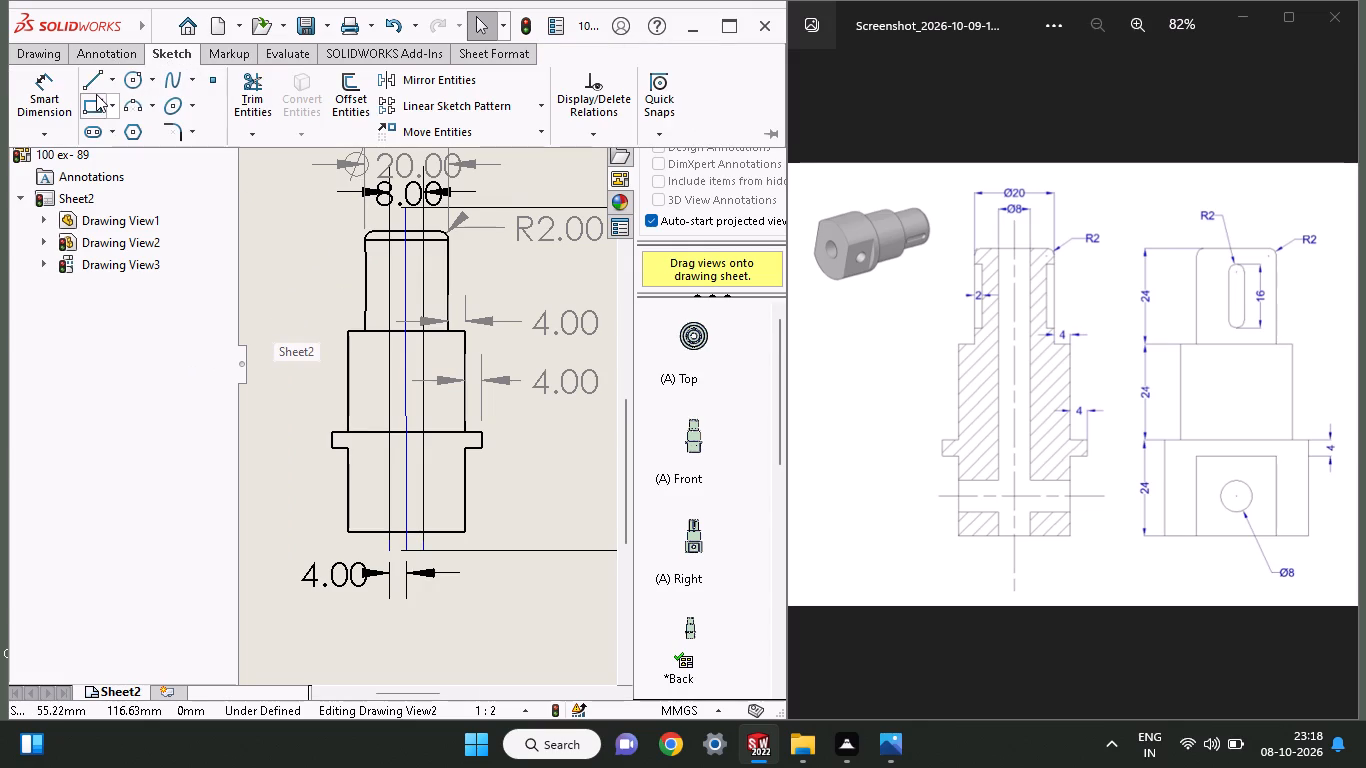
pyautogui.click(96, 82)
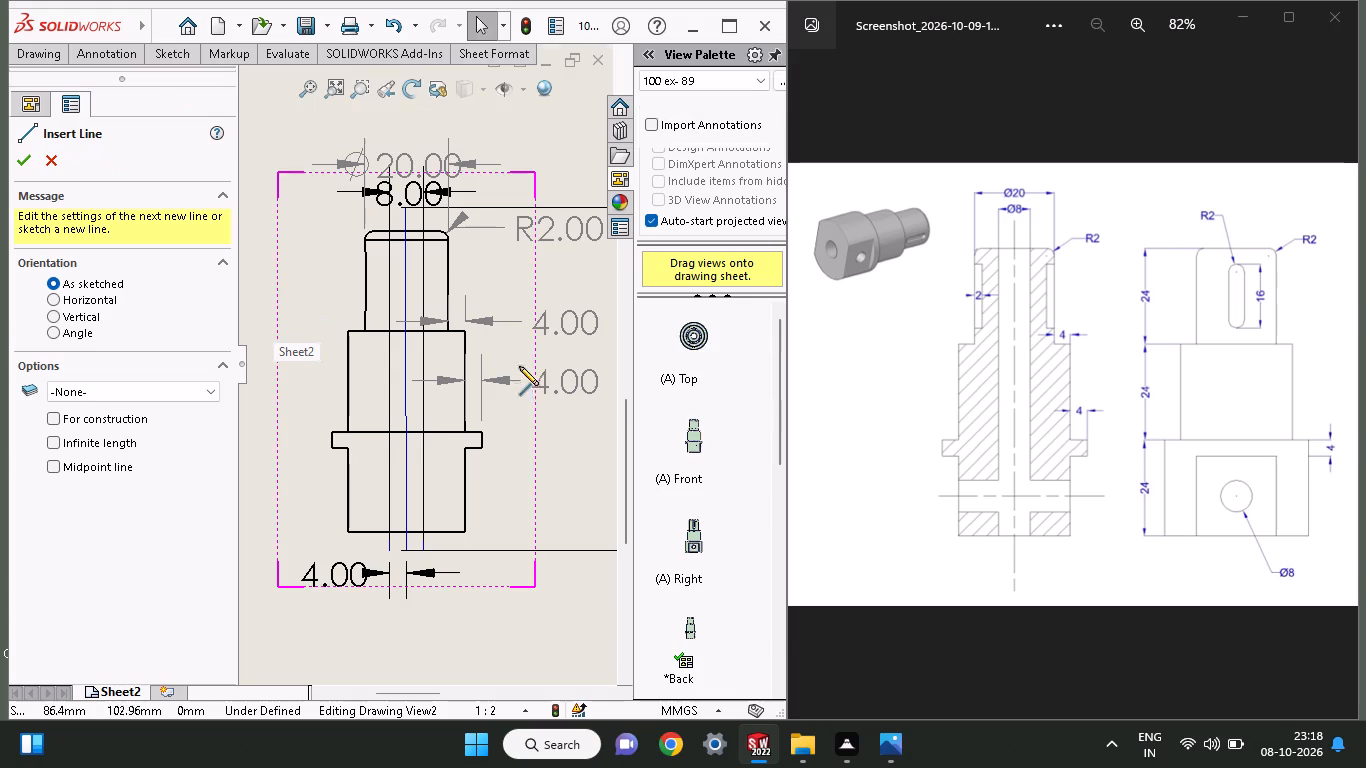
pyautogui.click(316, 492)
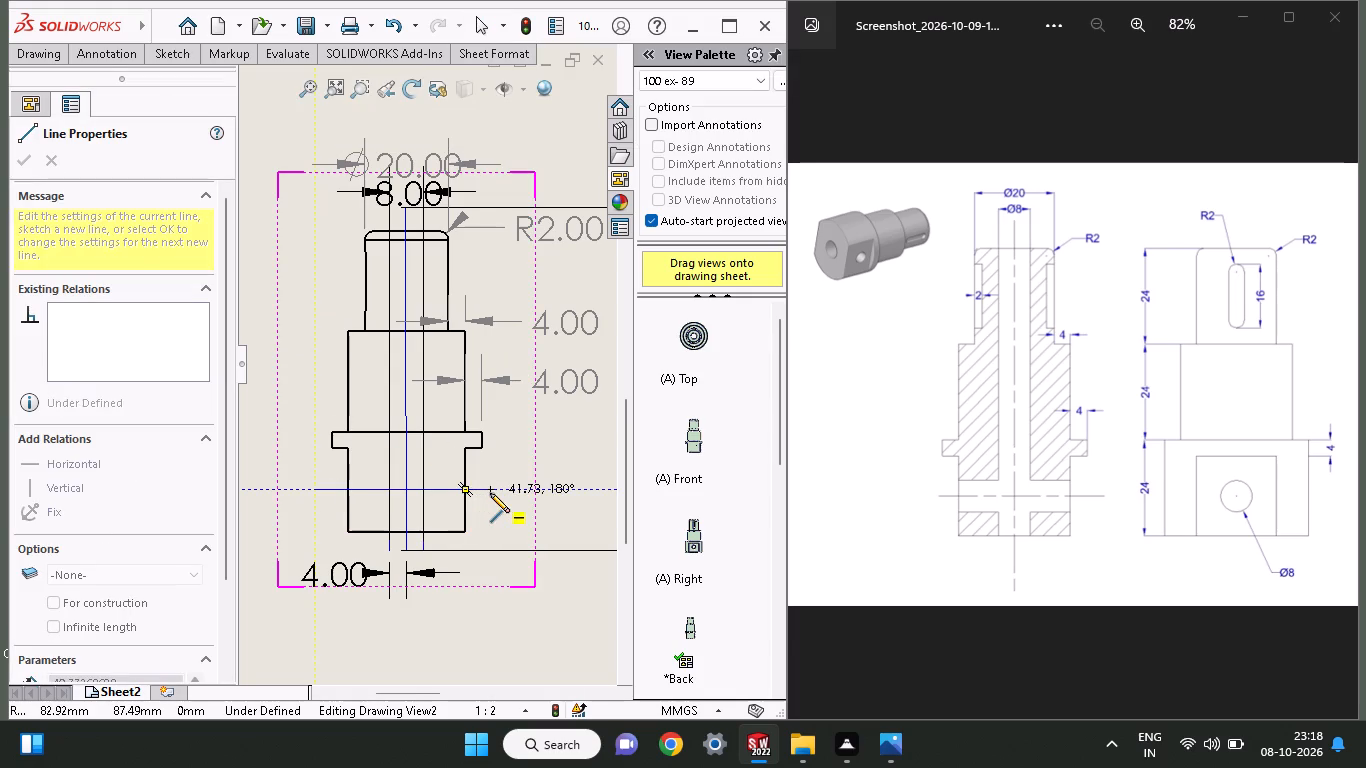
pyautogui.click(490, 493)
pyautogui.rightClick(536, 479)
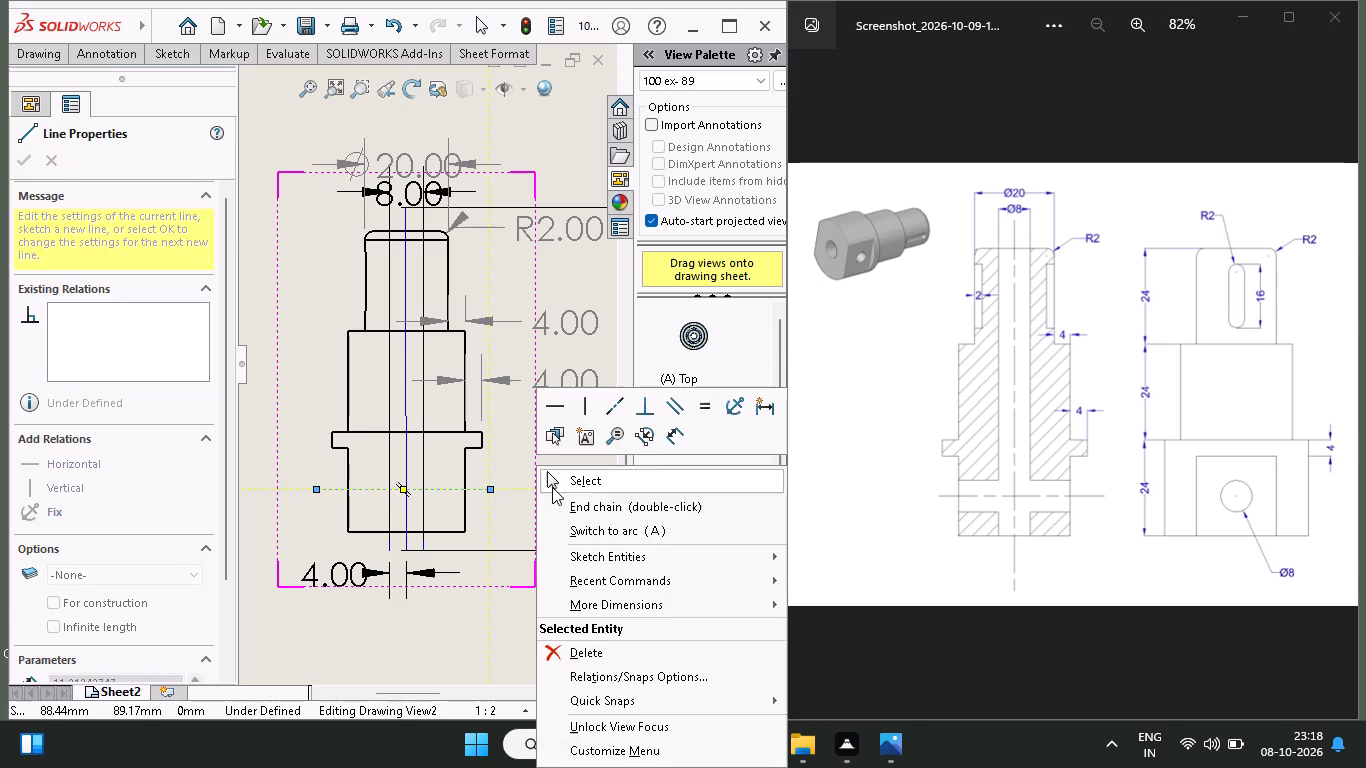
pyautogui.click(552, 487)
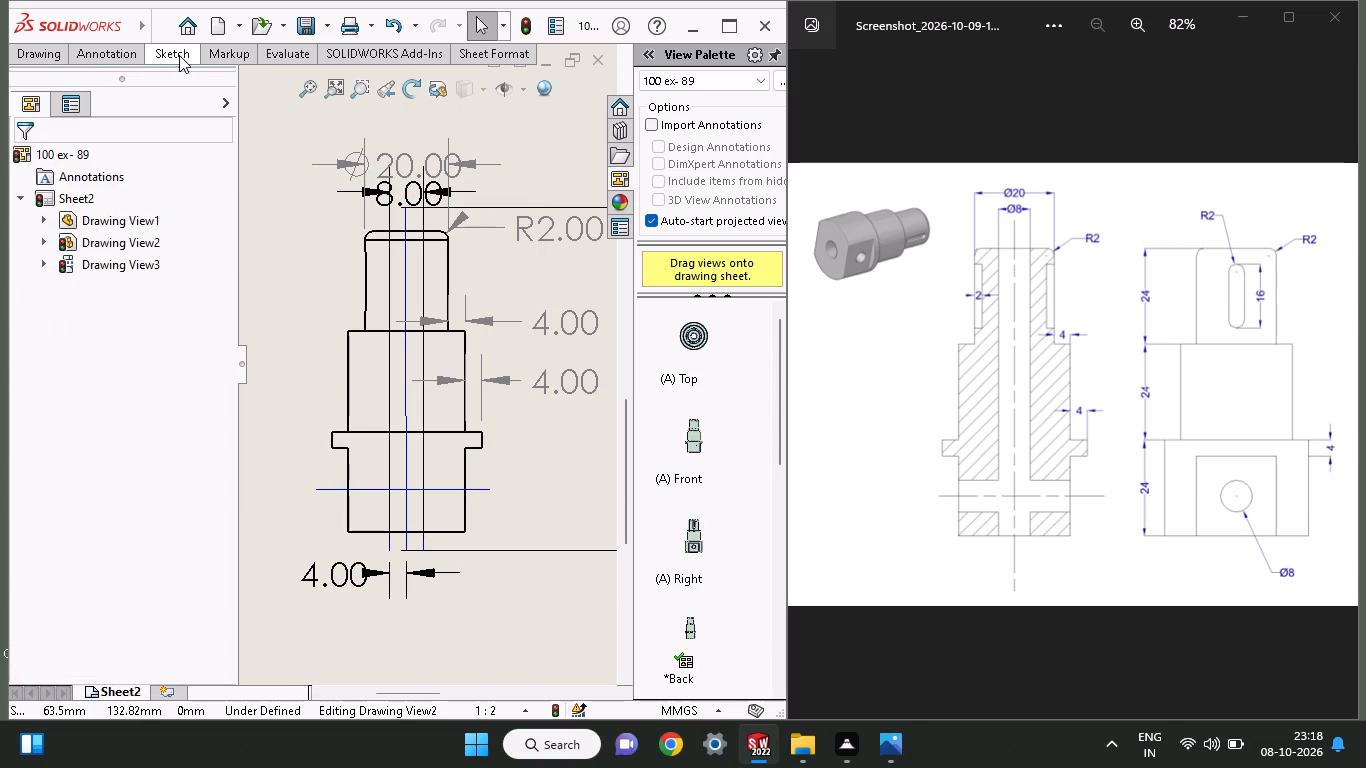
# Sketch a 28 mm horizontal line between the lowest section's side edges, above the long horizontal line.
pyautogui.click(179, 55)
pyautogui.click(88, 83)
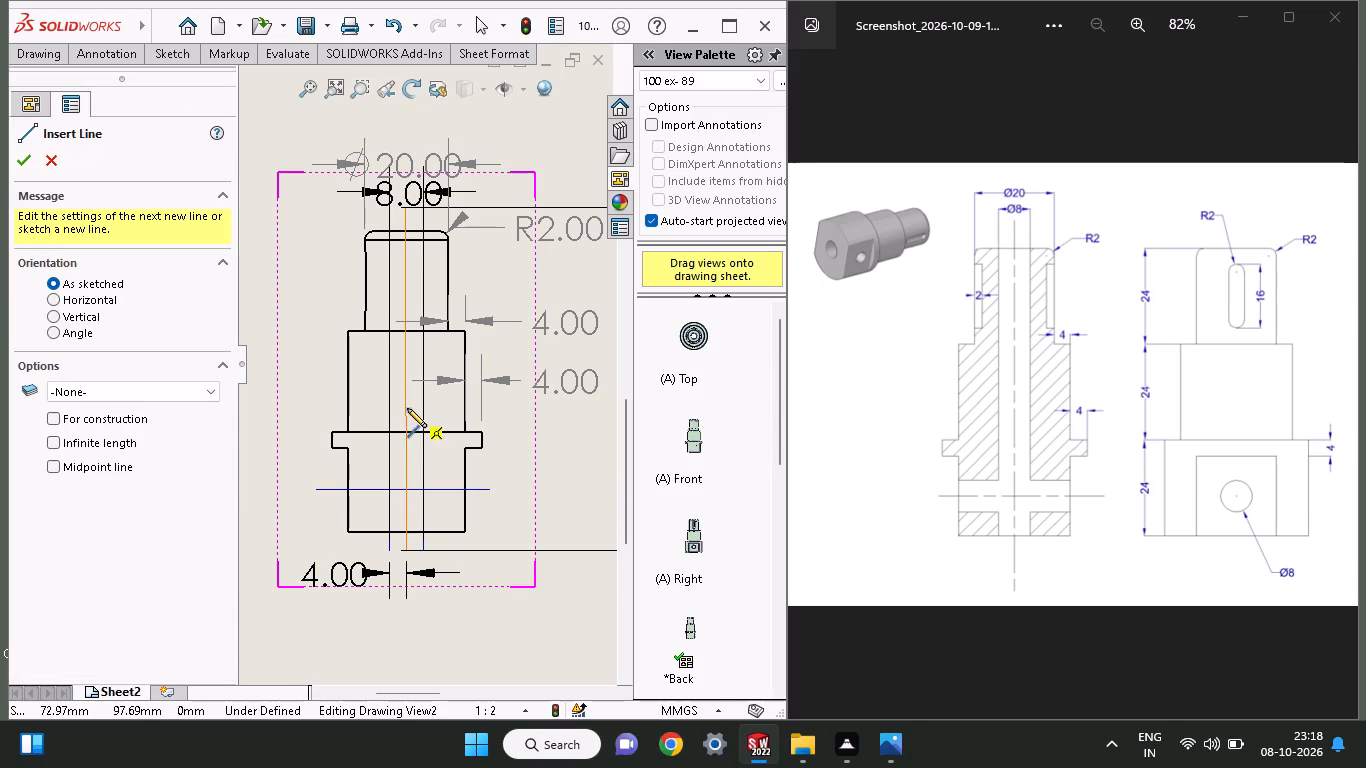
pyautogui.click(350, 468)
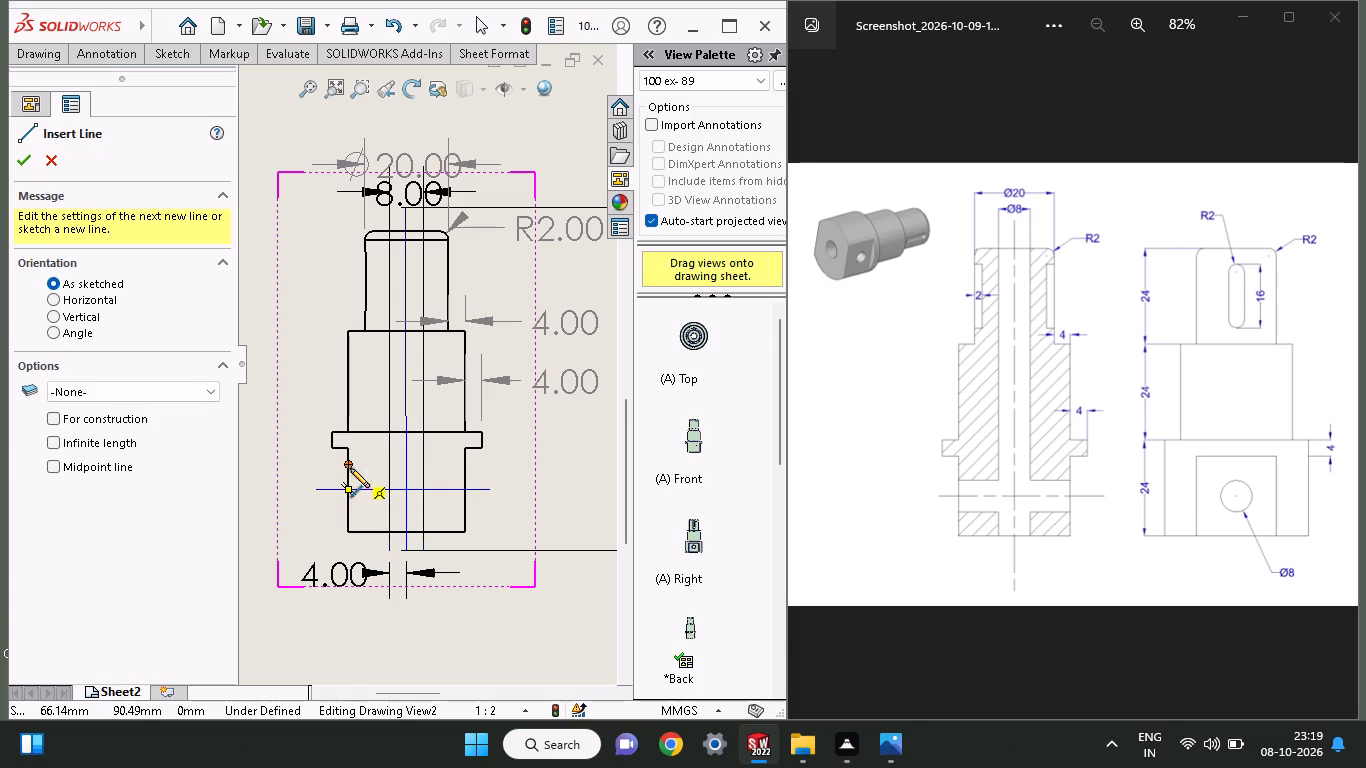
pyautogui.click(464, 468)
pyautogui.rightClick(547, 448)
pyautogui.click(552, 463)
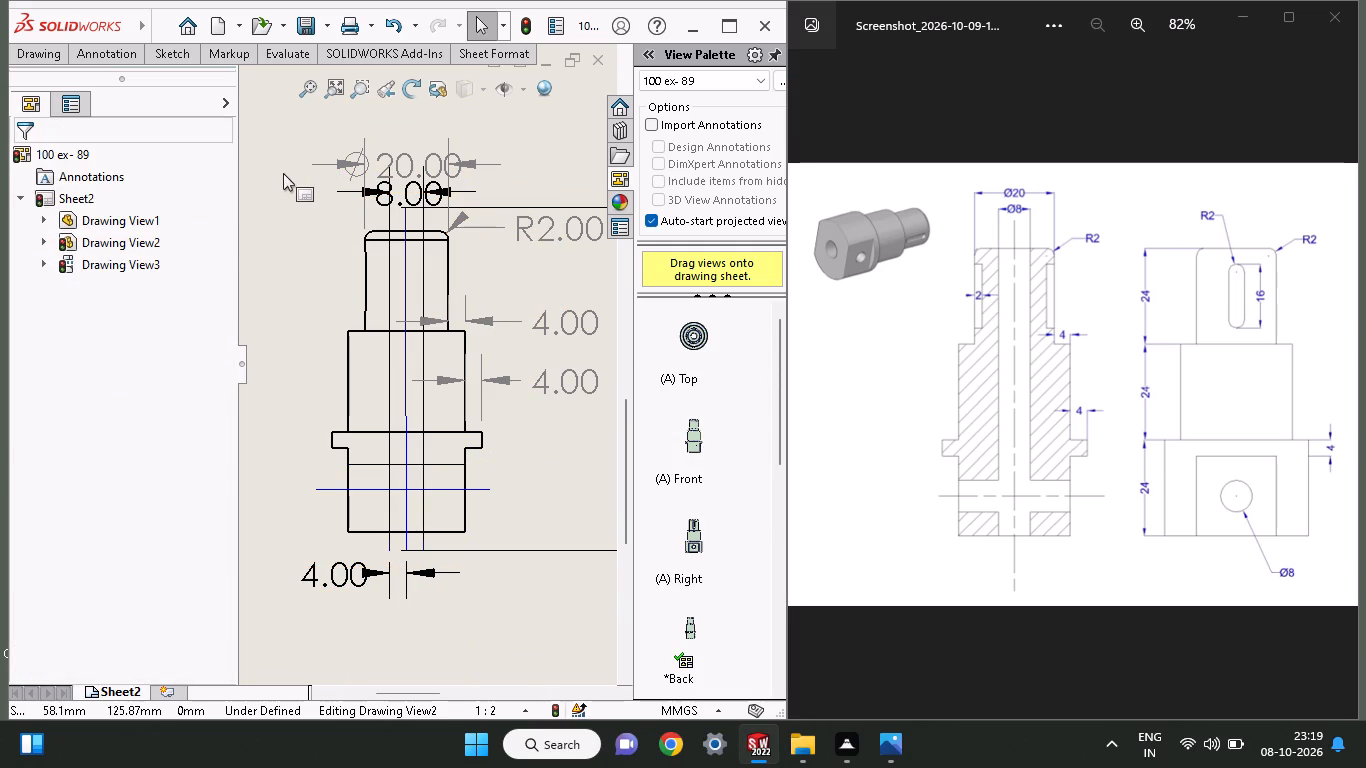
# Sketch another horizontal line between the lowest section's side edges, about 28 mm long, below the long horizontal line.
pyautogui.click(150, 56)
pyautogui.click(91, 83)
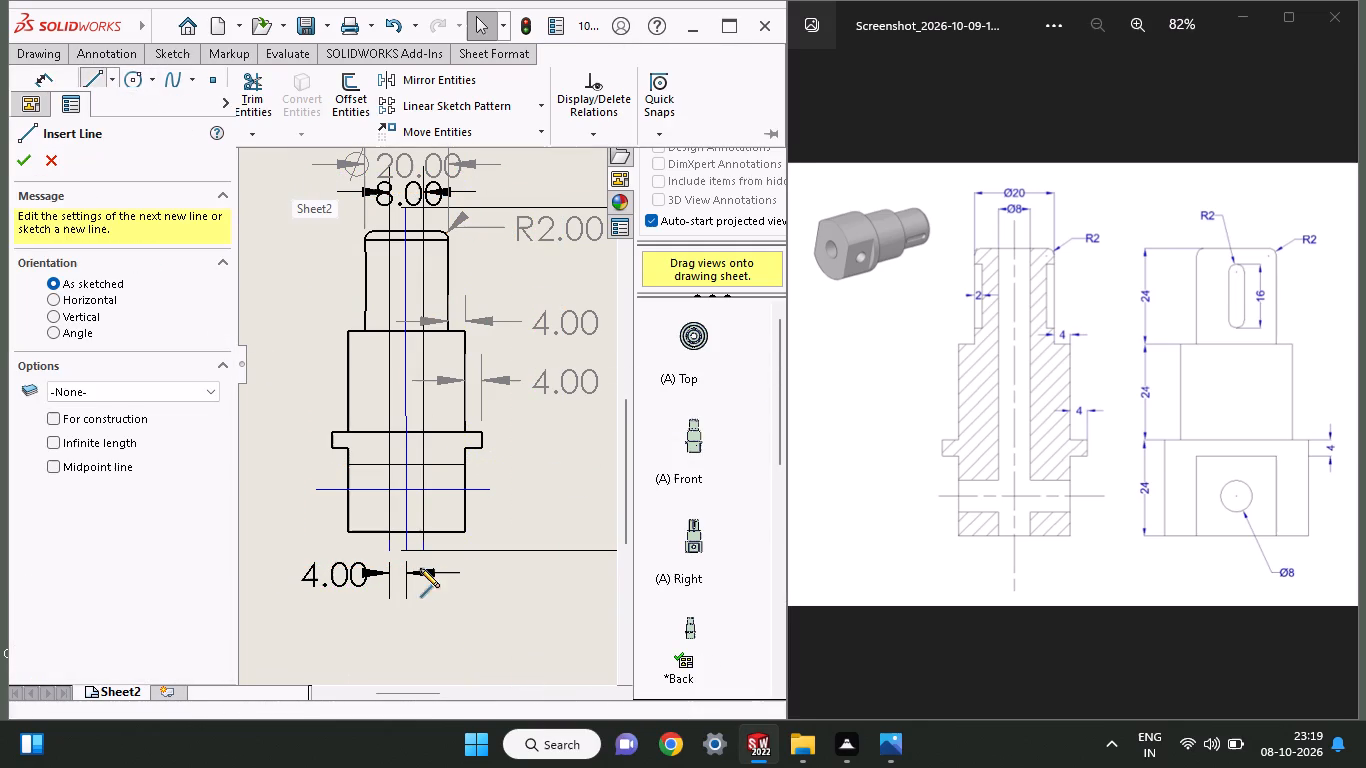
pyautogui.click(349, 509)
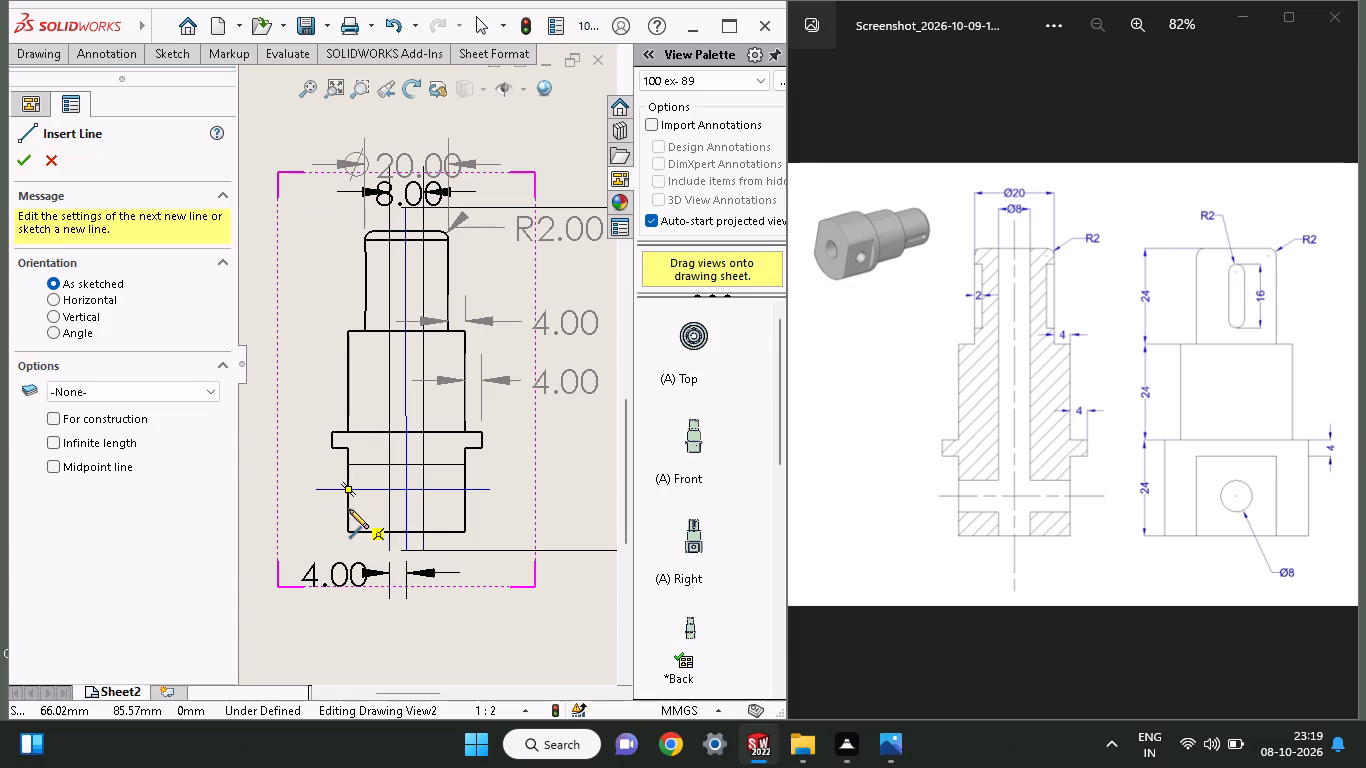
pyautogui.click(461, 509)
pyautogui.rightClick(511, 518)
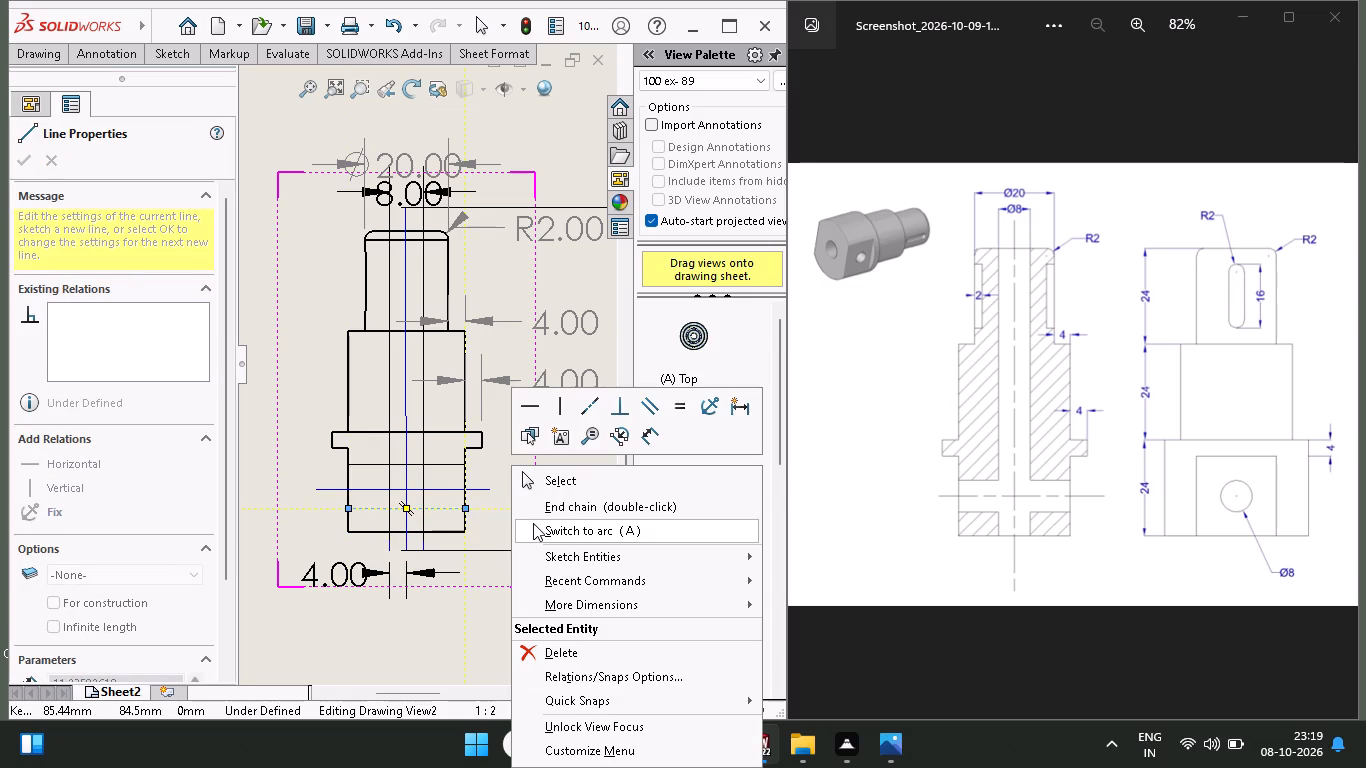
pyautogui.click(573, 475)
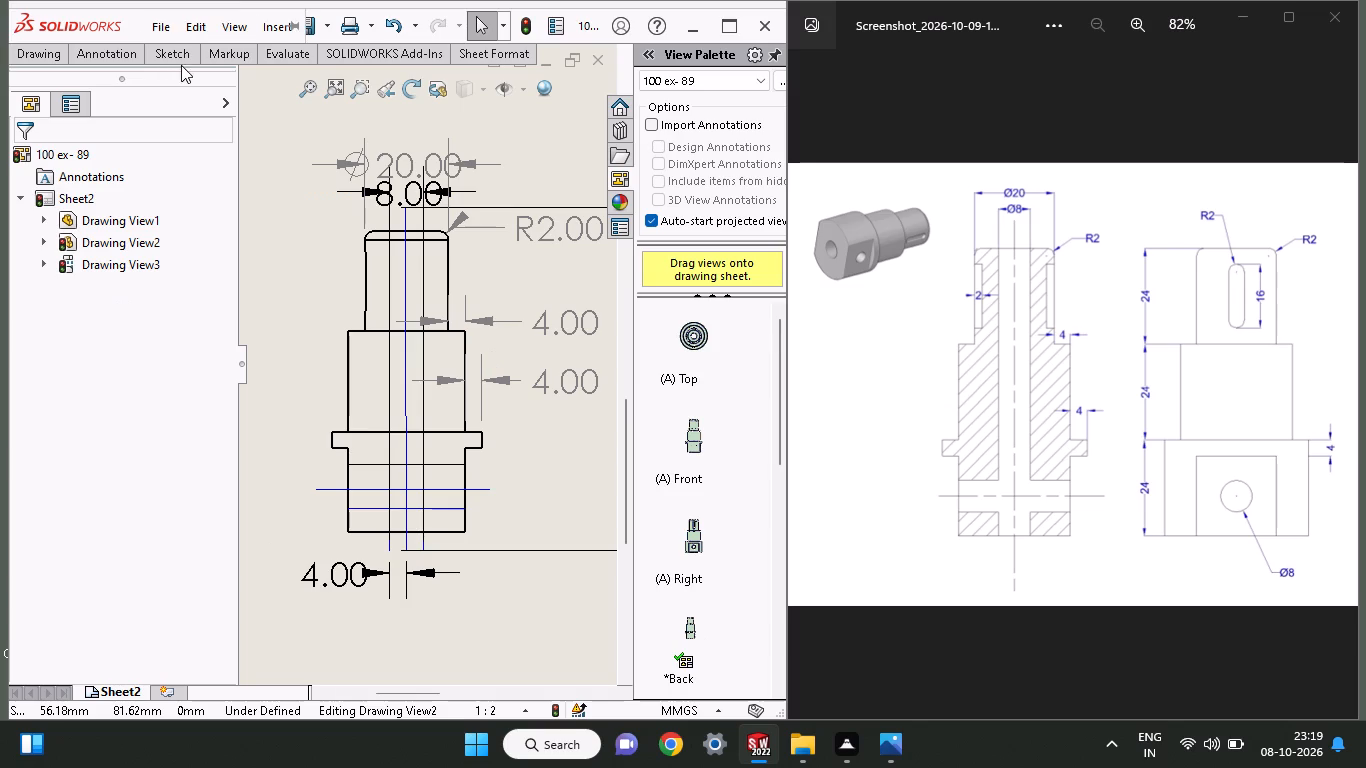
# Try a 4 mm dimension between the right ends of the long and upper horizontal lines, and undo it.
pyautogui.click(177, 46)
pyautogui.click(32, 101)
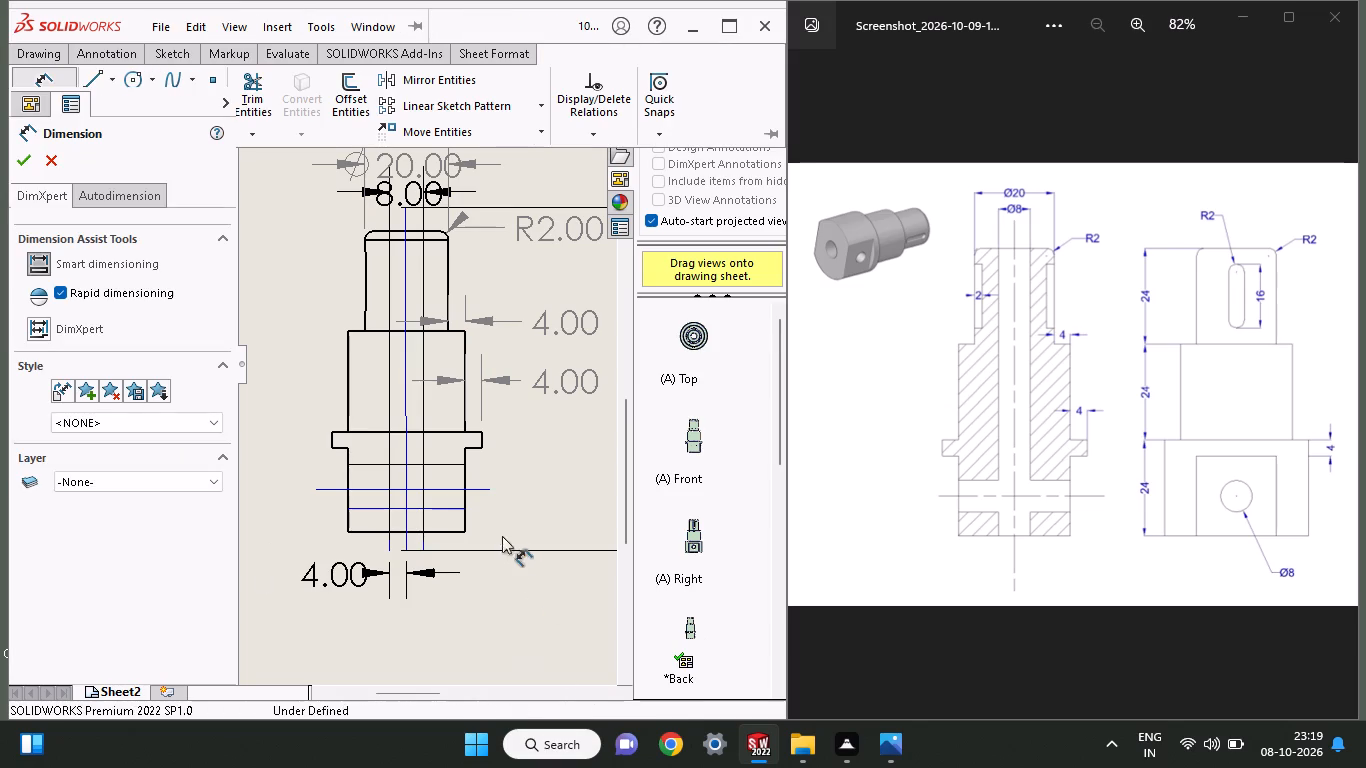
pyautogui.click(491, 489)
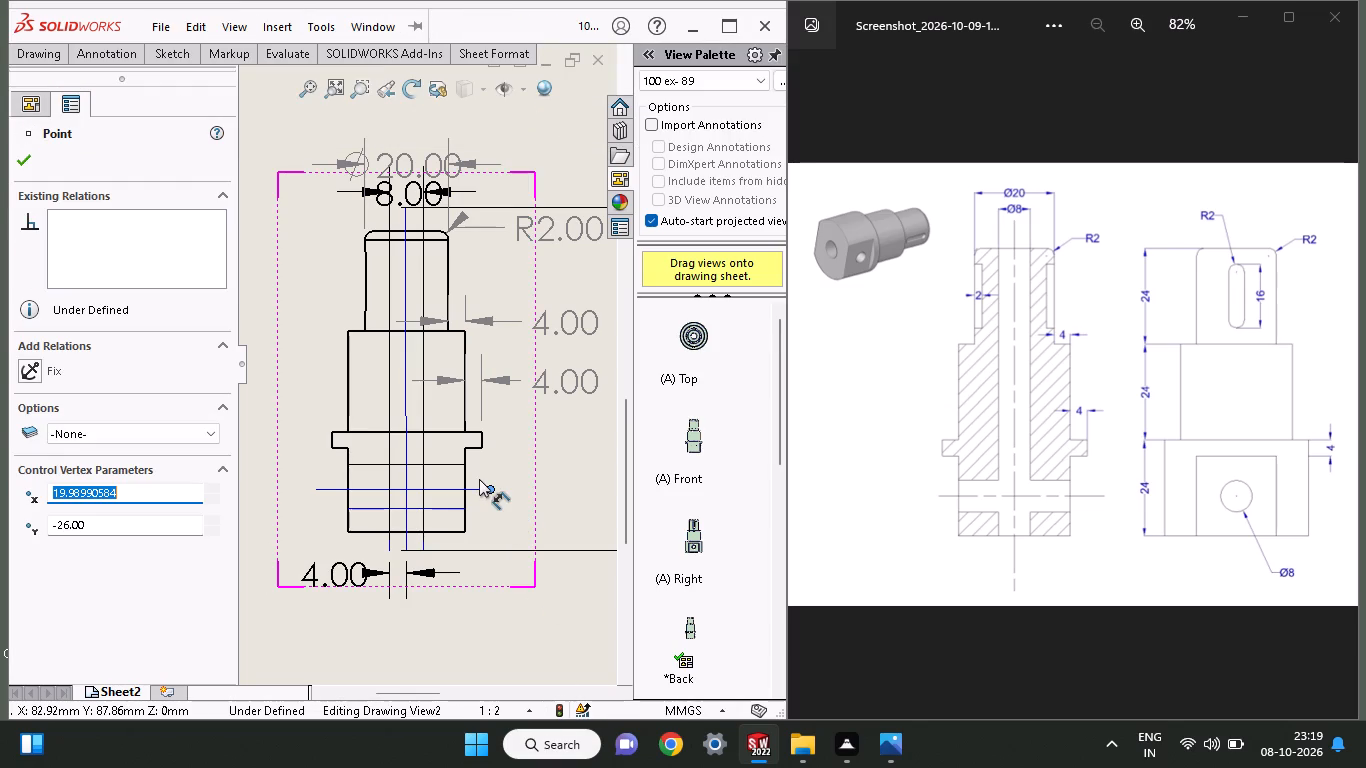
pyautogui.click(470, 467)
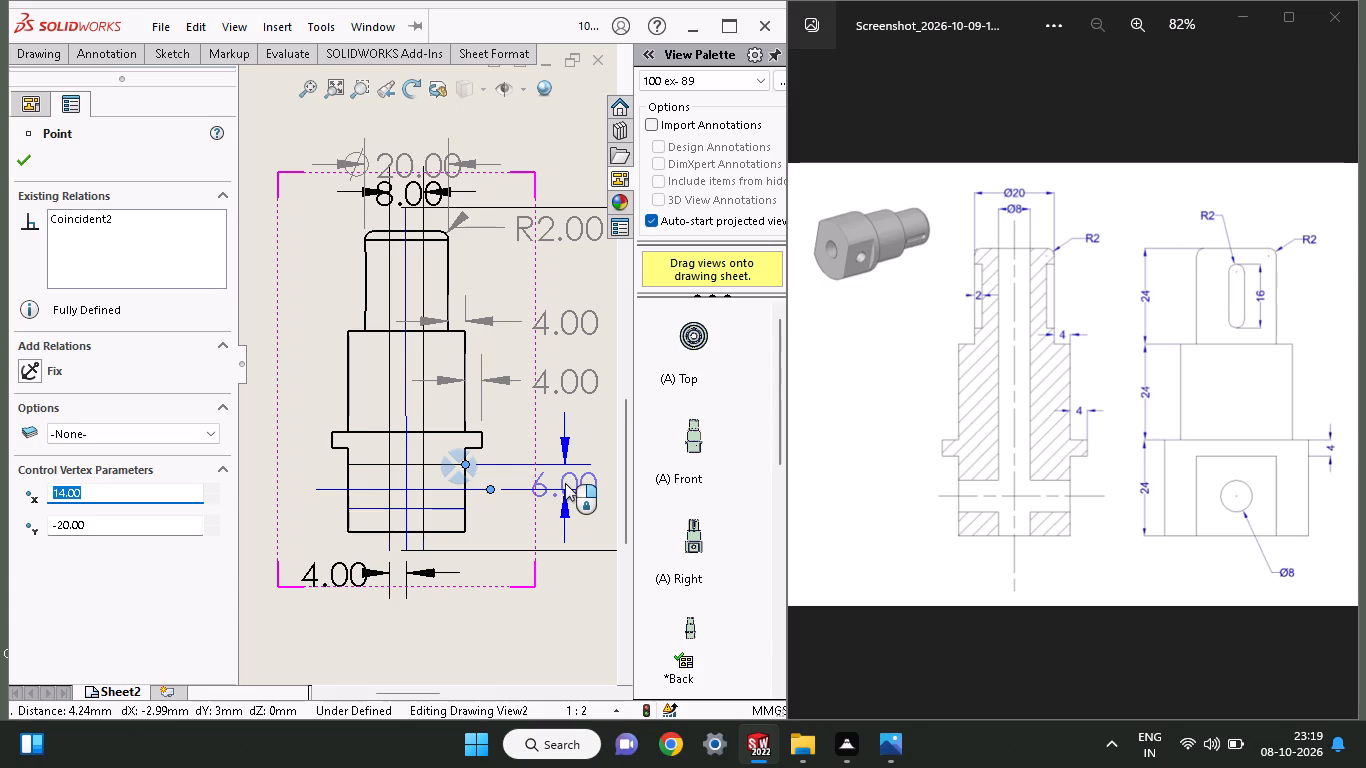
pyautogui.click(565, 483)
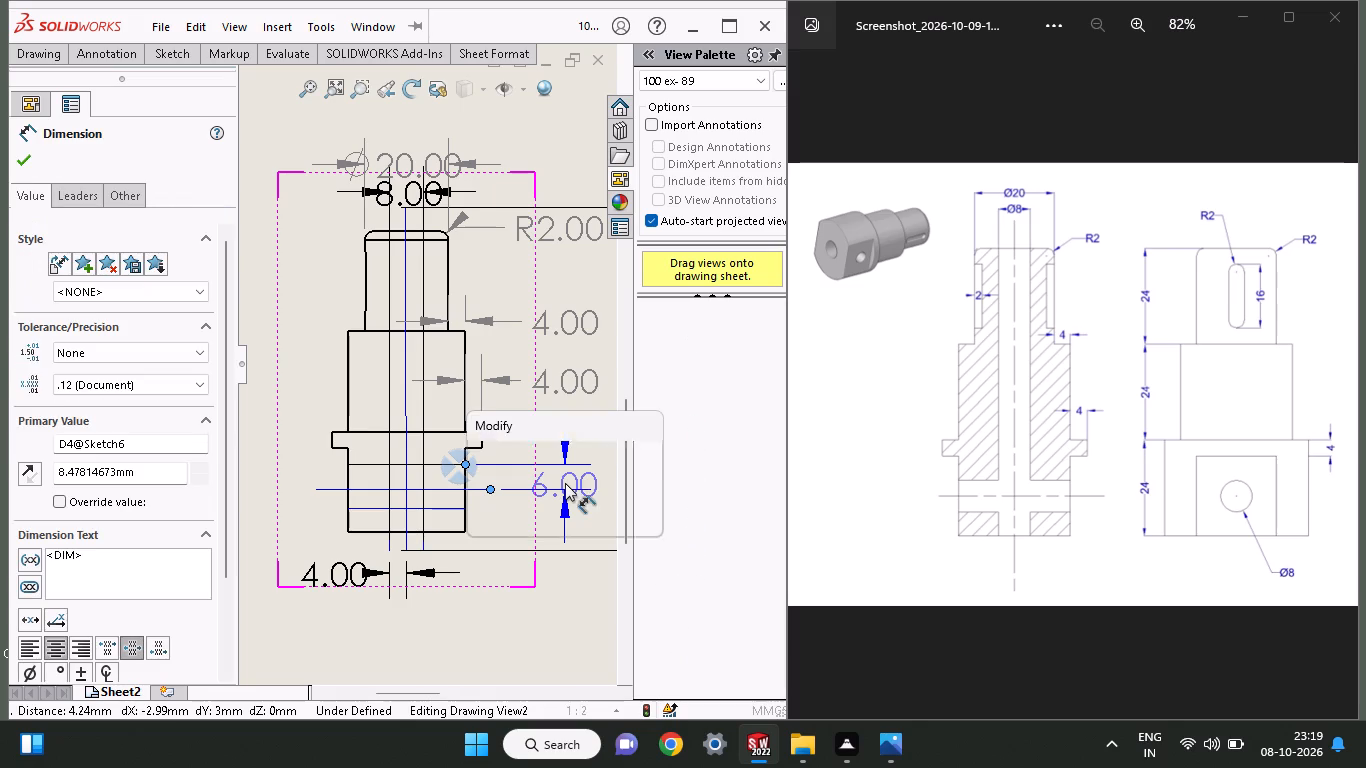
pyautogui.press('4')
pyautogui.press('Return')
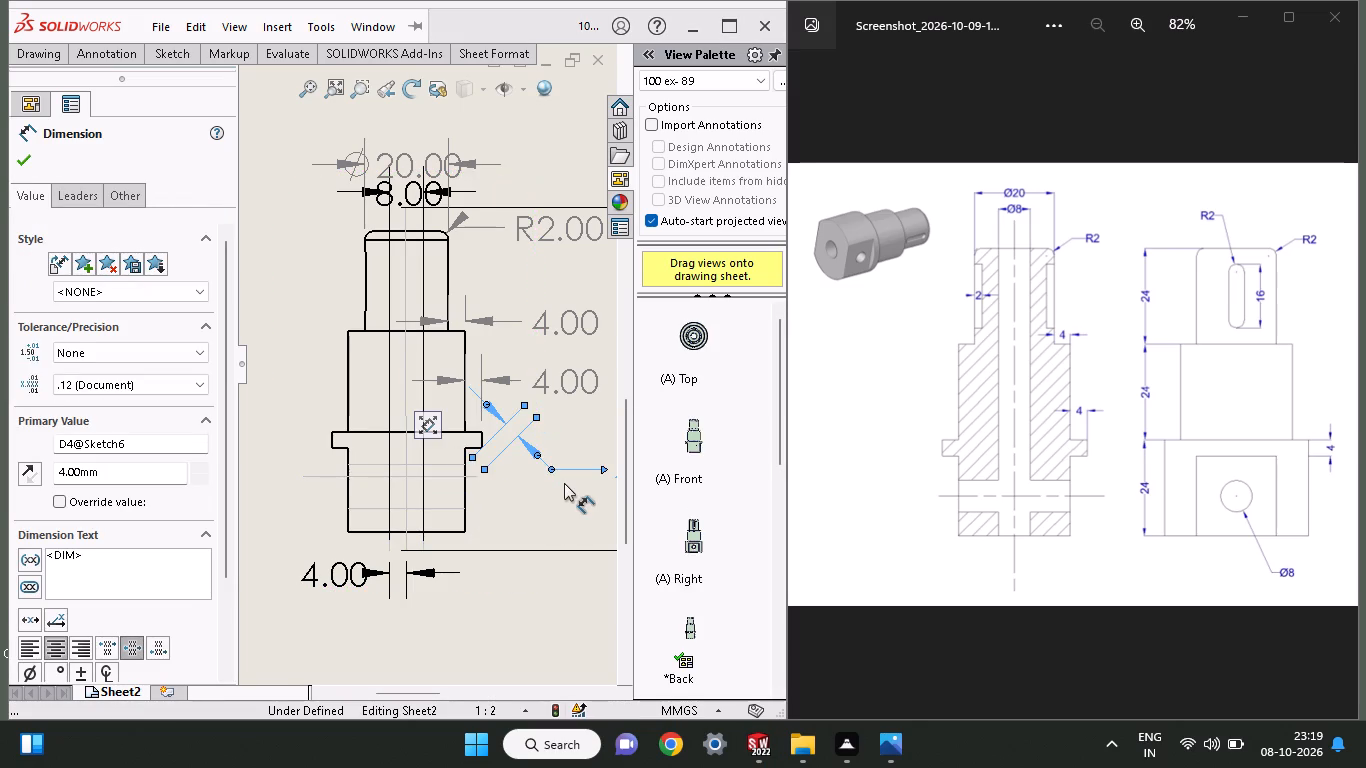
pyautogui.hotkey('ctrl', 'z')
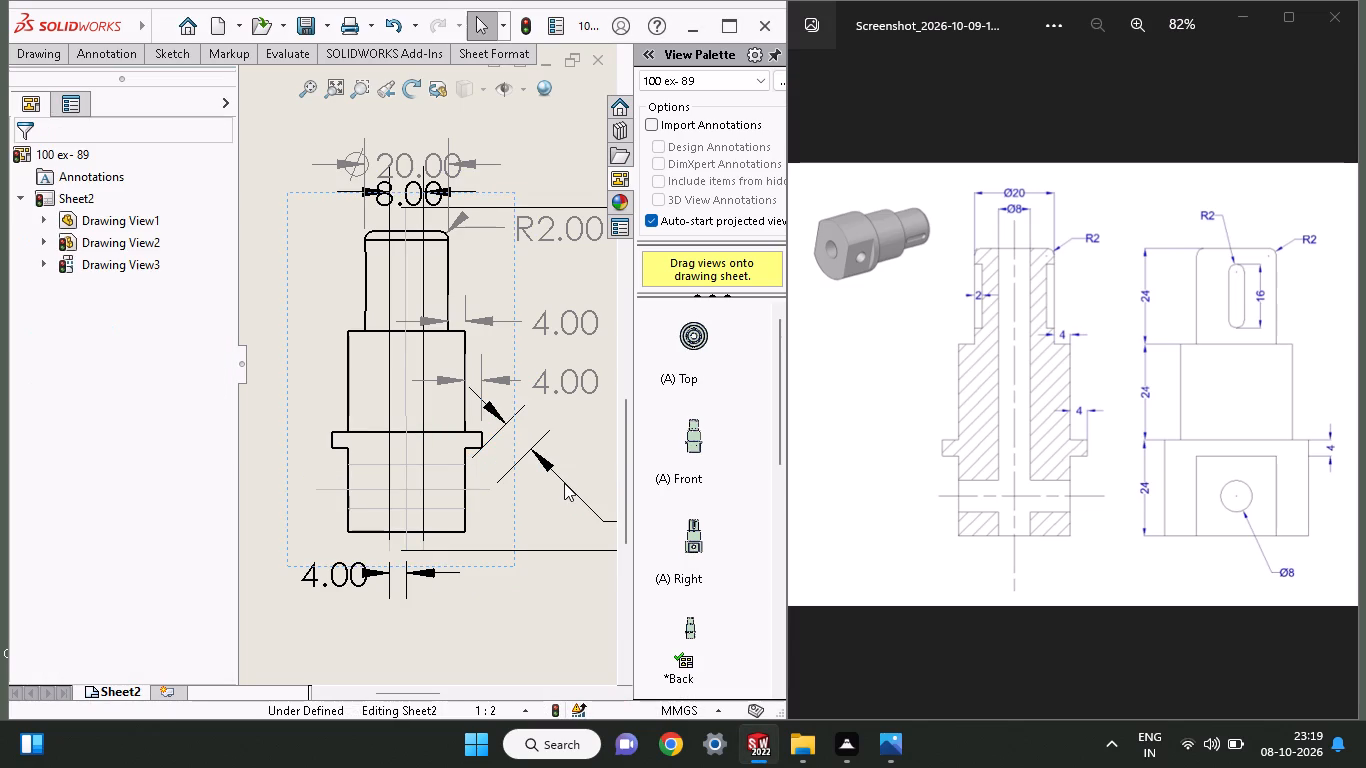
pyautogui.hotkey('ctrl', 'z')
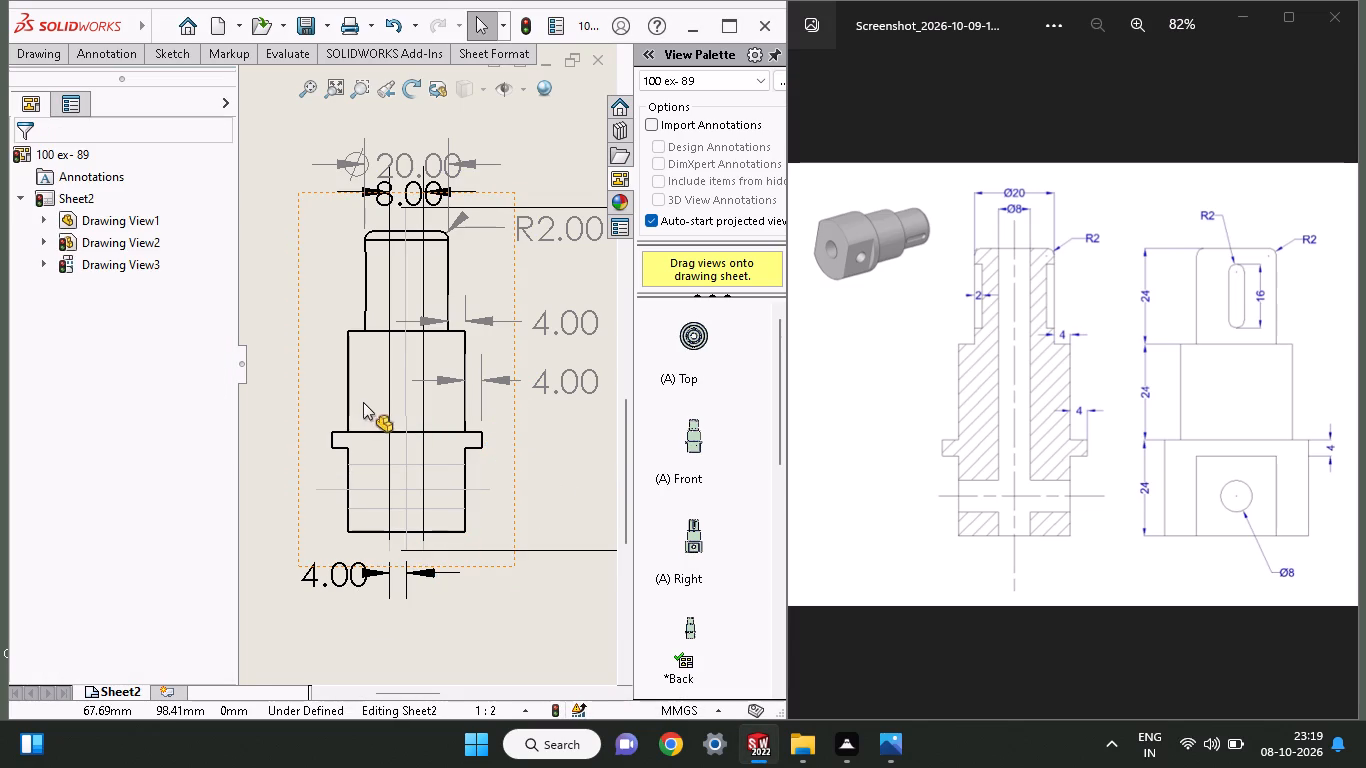
# Dimension the vertical spacing between the upper and lower short horizontal lines beside the shaft and set it to 8 mm.
pyautogui.click(172, 52)
pyautogui.click(59, 103)
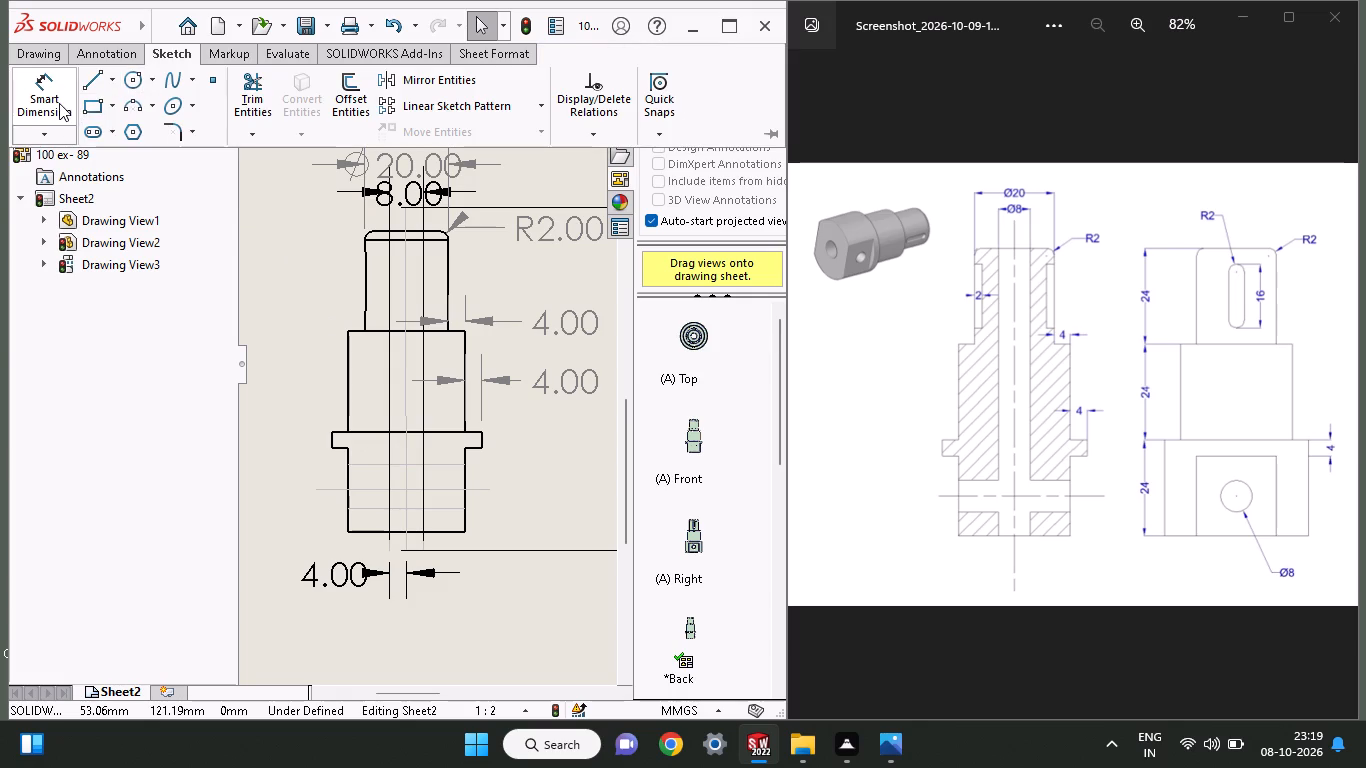
pyautogui.click(471, 506)
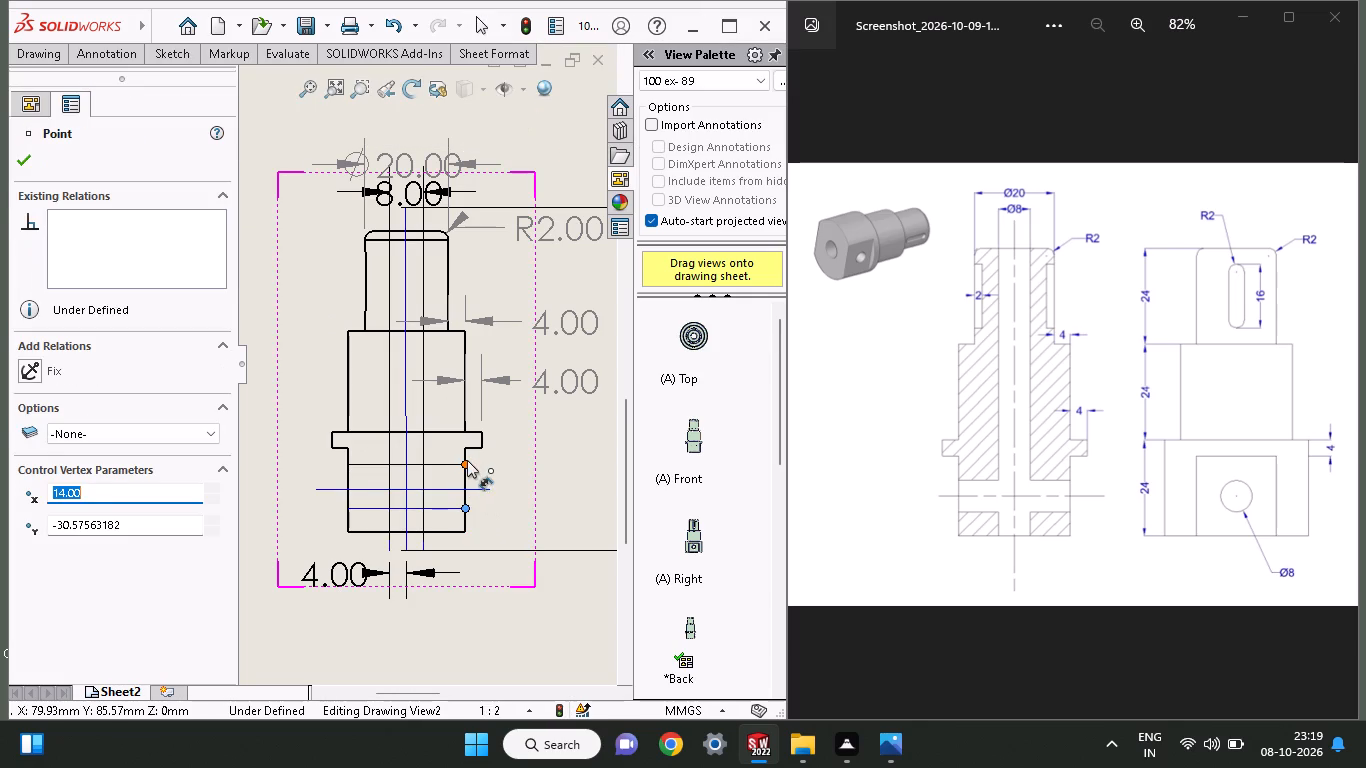
pyautogui.click(467, 460)
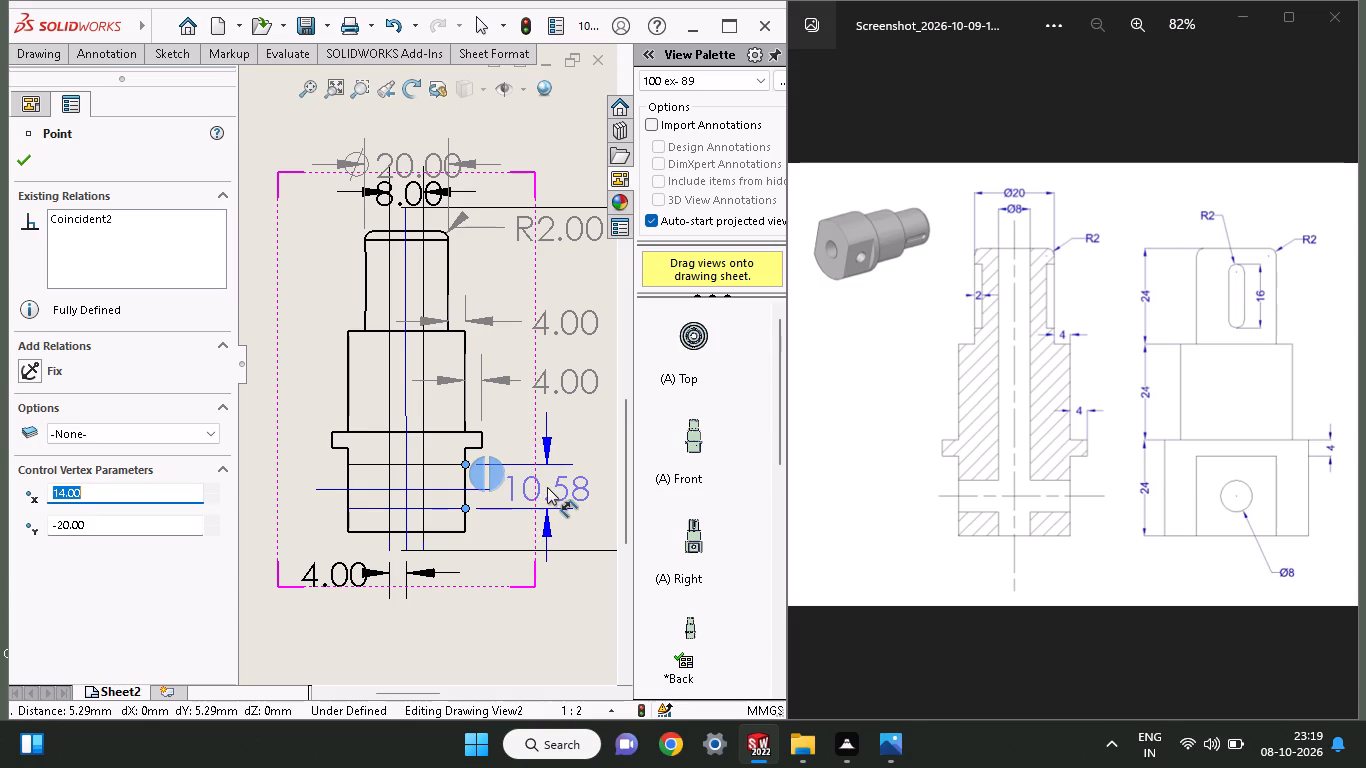
pyautogui.click(579, 488)
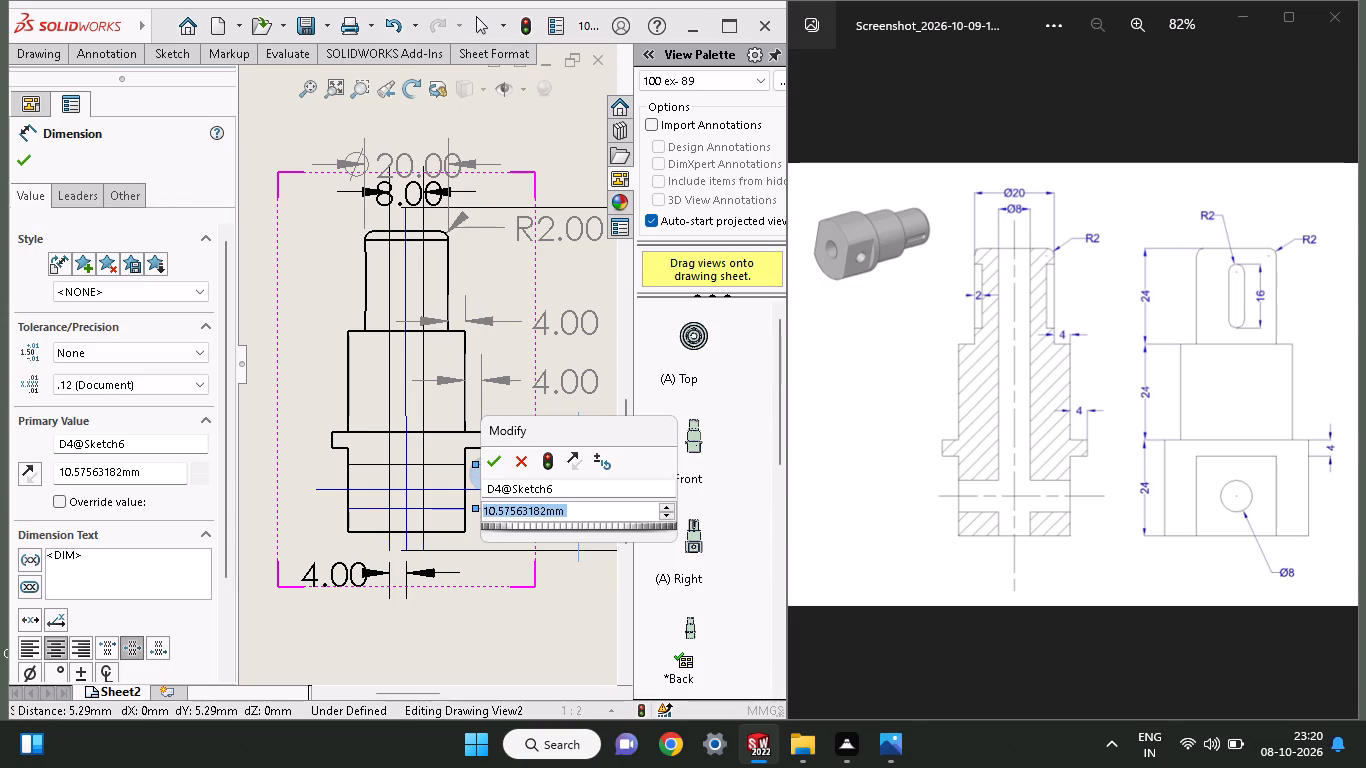
pyautogui.press('8')
pyautogui.press('Return')
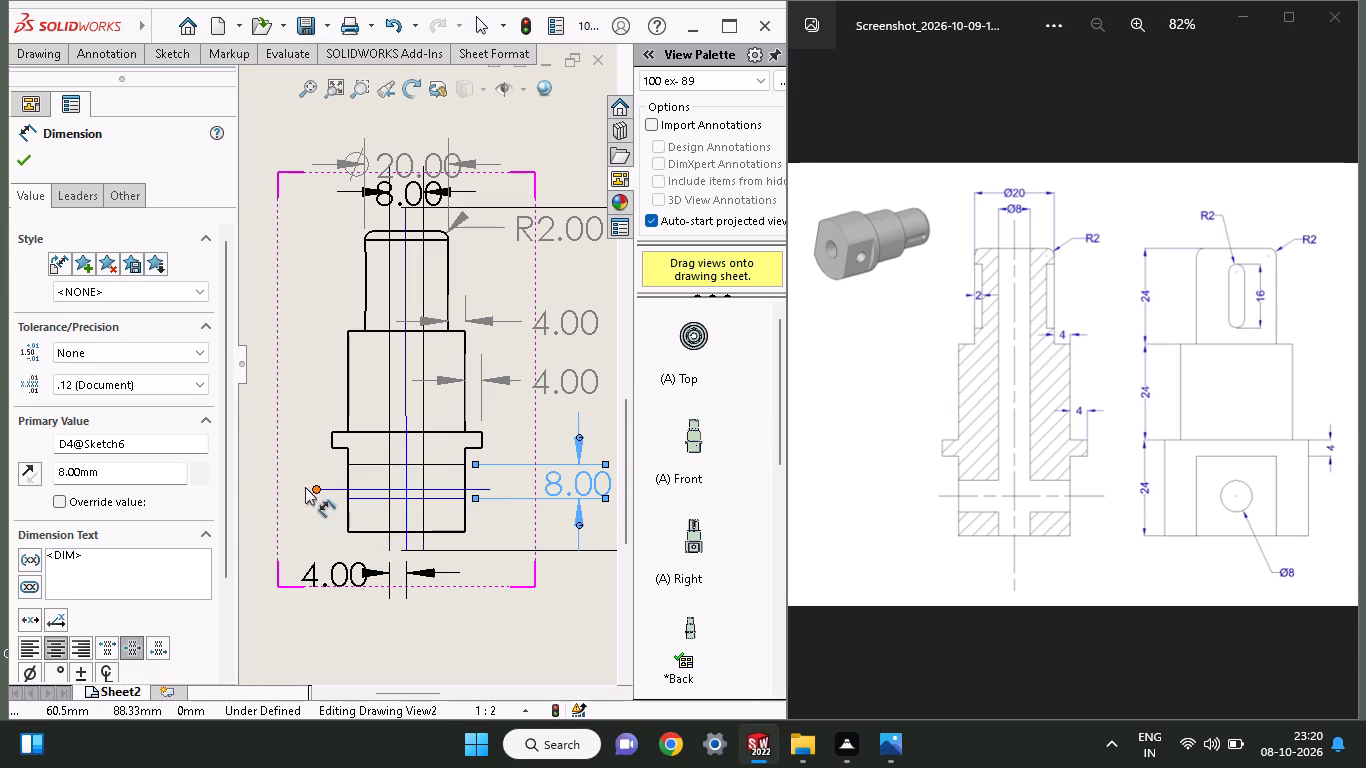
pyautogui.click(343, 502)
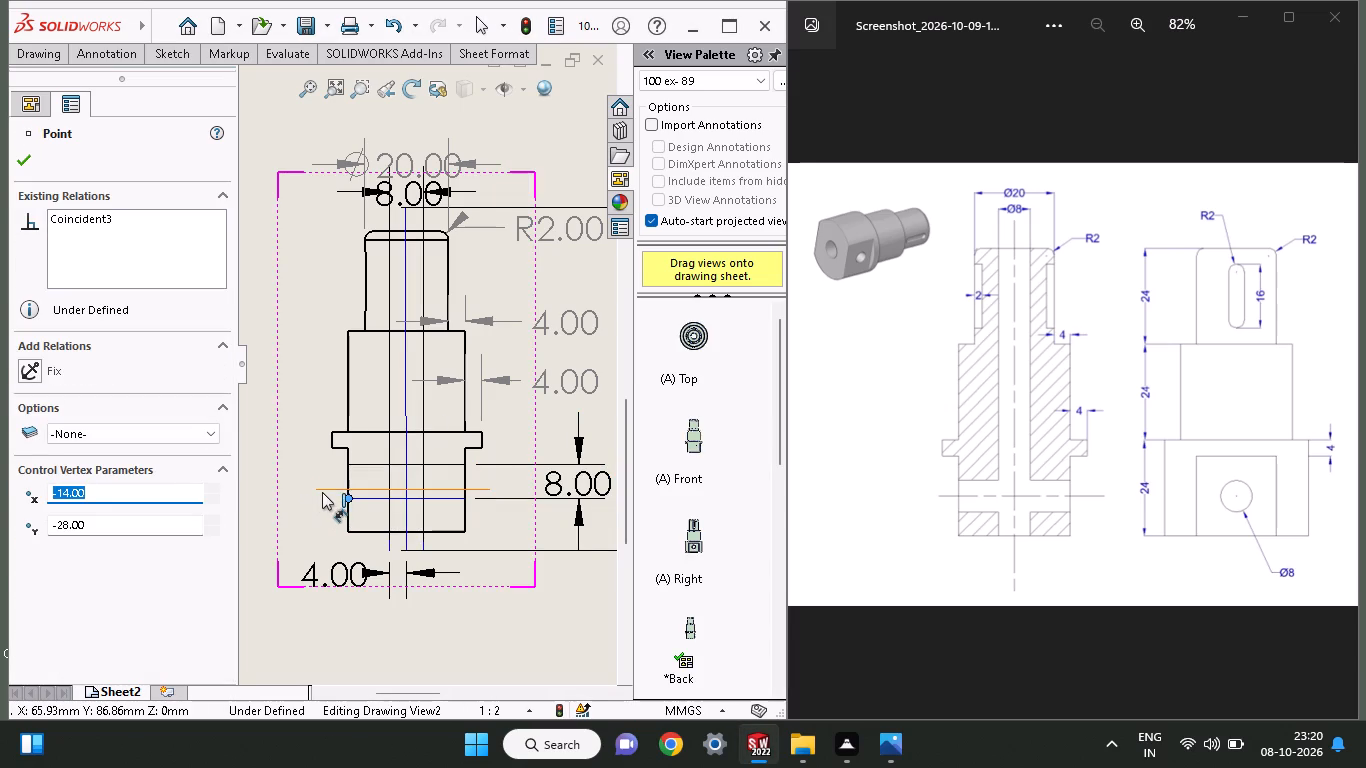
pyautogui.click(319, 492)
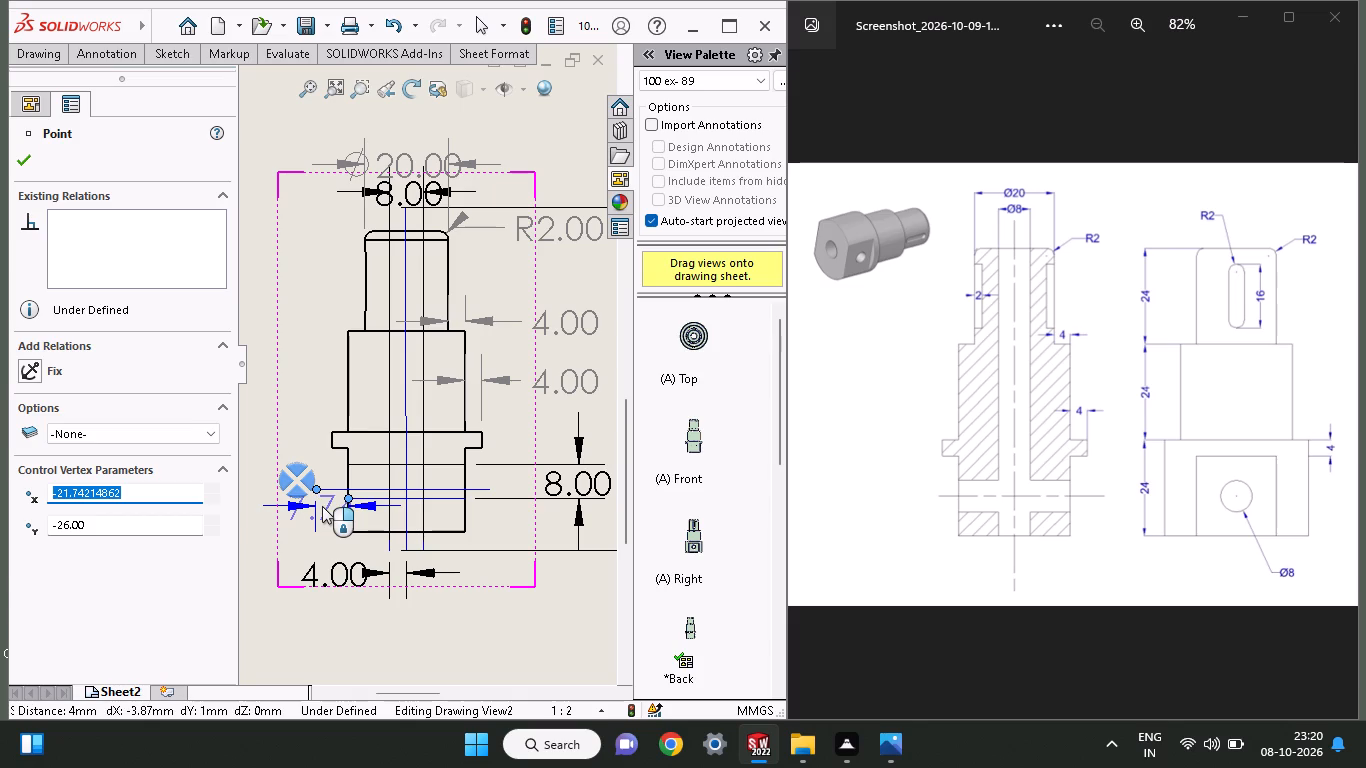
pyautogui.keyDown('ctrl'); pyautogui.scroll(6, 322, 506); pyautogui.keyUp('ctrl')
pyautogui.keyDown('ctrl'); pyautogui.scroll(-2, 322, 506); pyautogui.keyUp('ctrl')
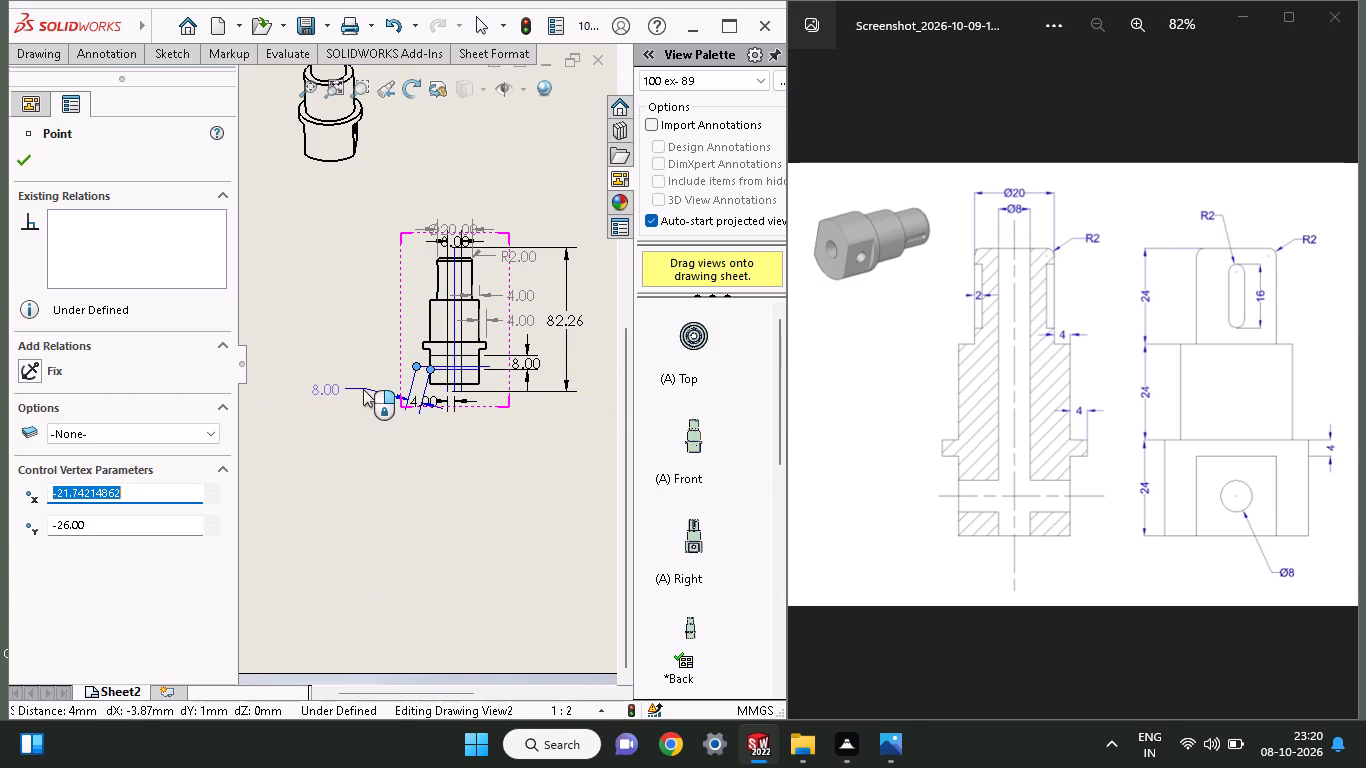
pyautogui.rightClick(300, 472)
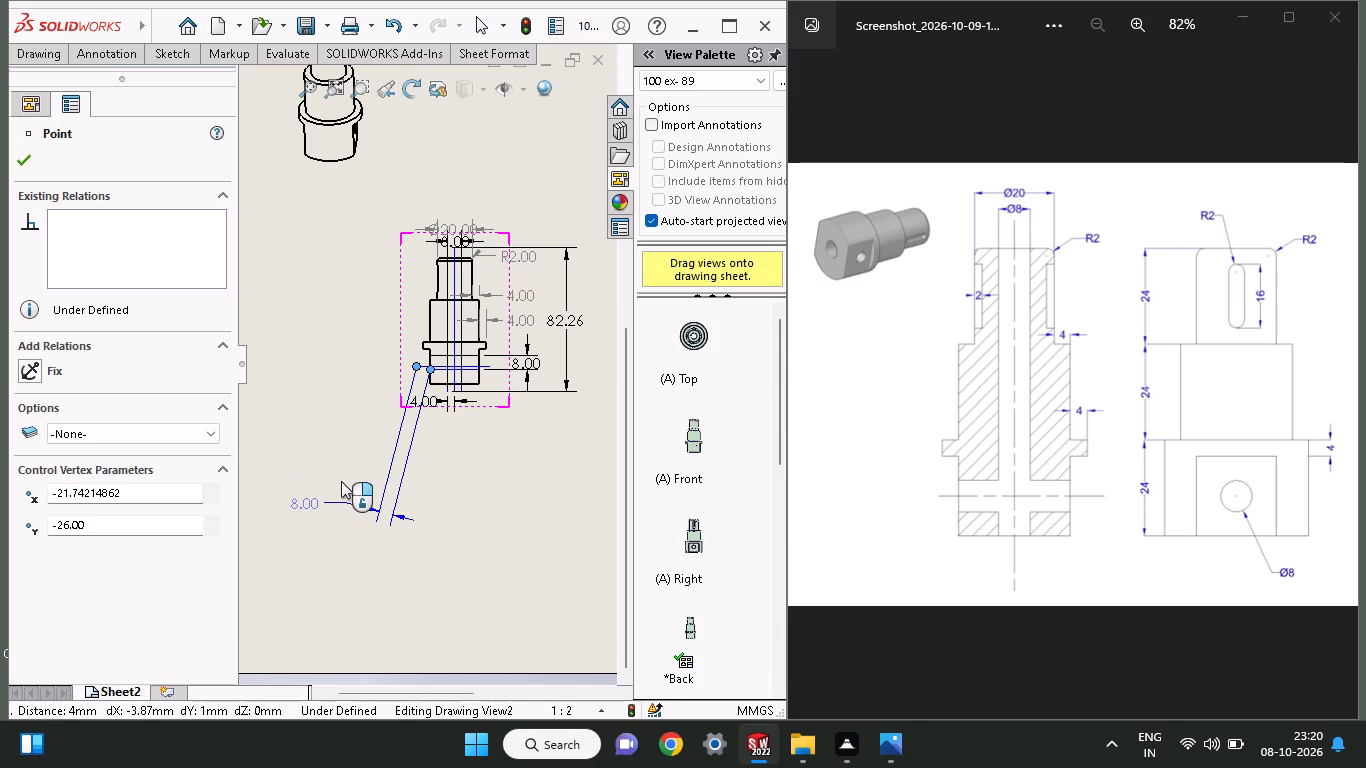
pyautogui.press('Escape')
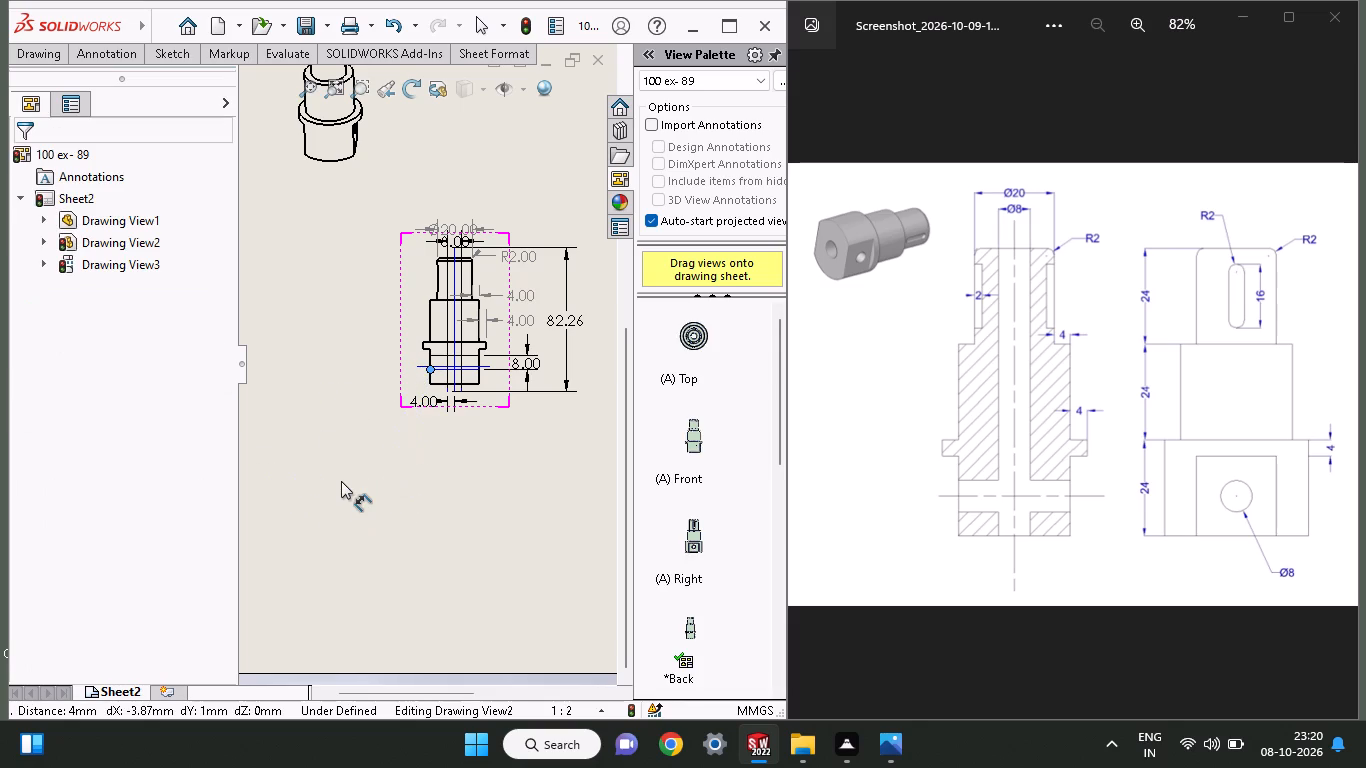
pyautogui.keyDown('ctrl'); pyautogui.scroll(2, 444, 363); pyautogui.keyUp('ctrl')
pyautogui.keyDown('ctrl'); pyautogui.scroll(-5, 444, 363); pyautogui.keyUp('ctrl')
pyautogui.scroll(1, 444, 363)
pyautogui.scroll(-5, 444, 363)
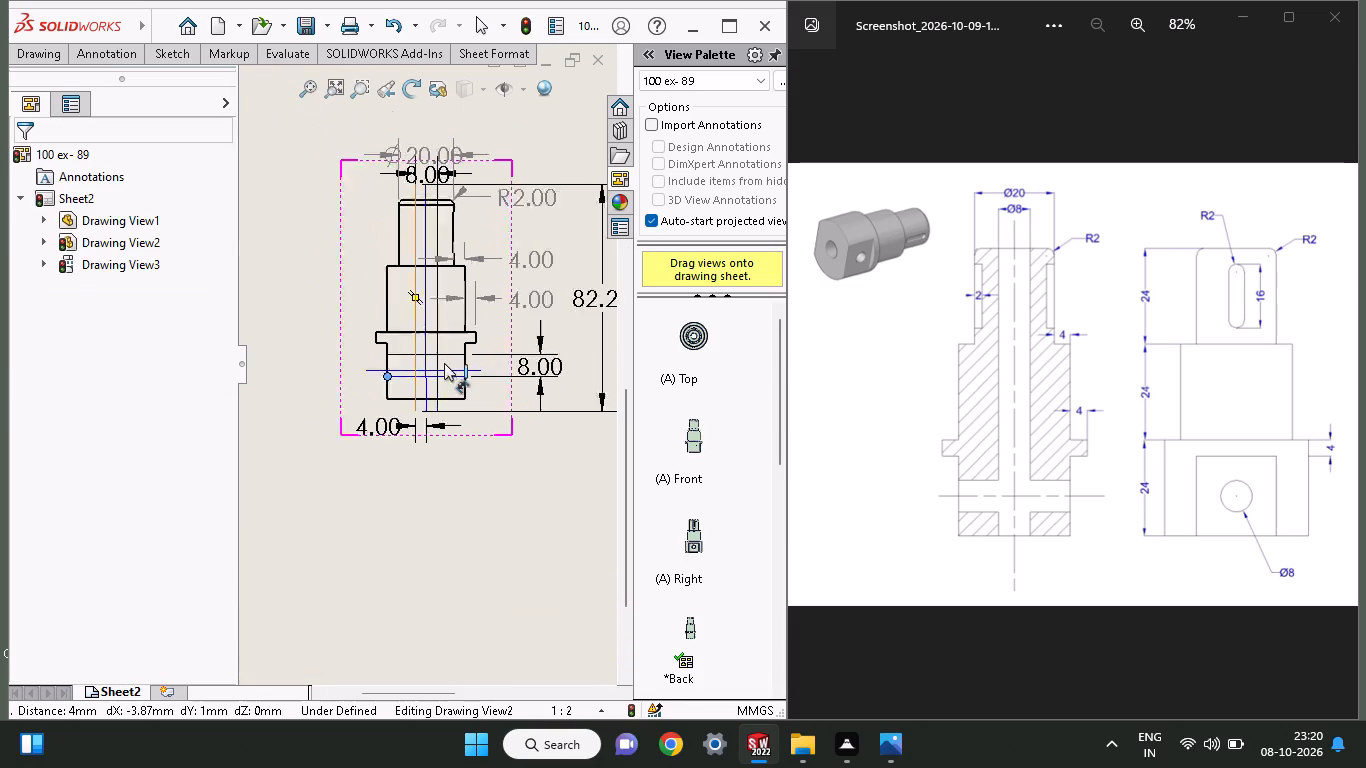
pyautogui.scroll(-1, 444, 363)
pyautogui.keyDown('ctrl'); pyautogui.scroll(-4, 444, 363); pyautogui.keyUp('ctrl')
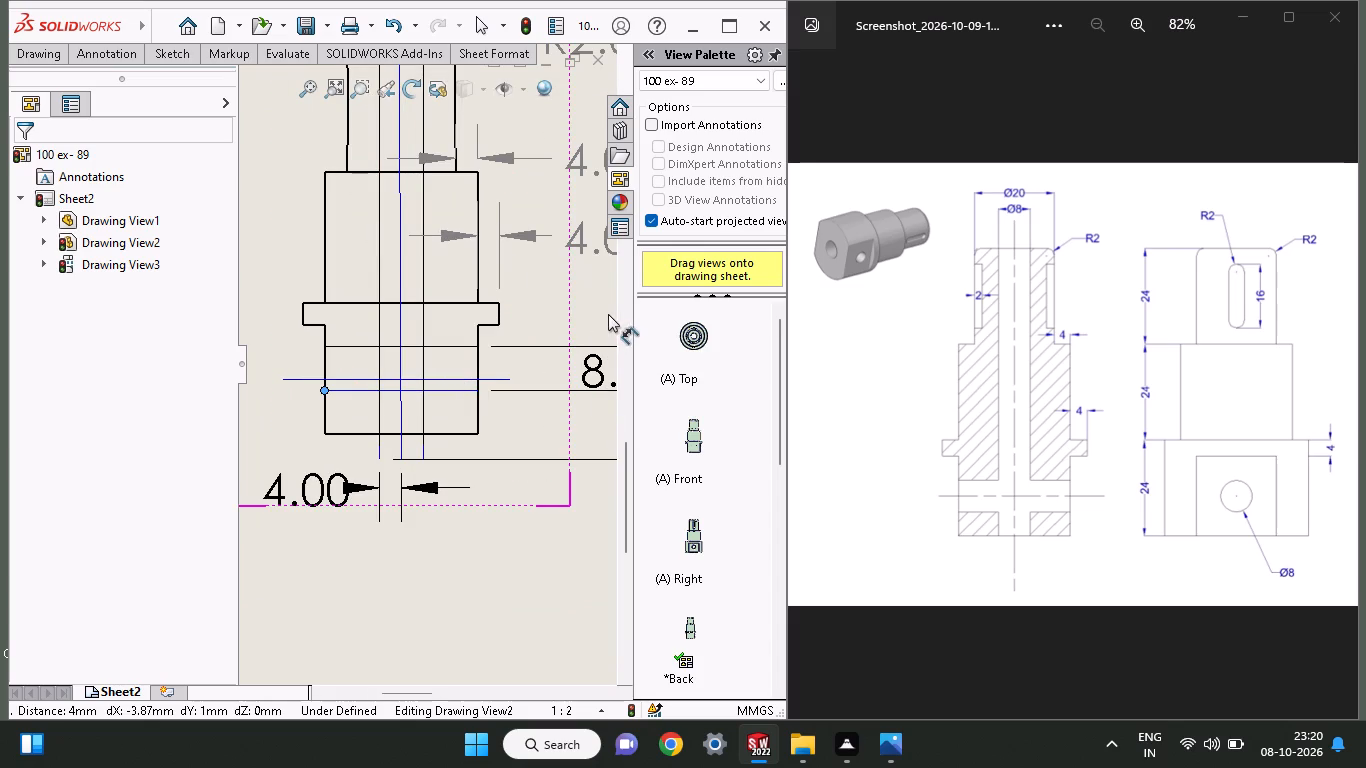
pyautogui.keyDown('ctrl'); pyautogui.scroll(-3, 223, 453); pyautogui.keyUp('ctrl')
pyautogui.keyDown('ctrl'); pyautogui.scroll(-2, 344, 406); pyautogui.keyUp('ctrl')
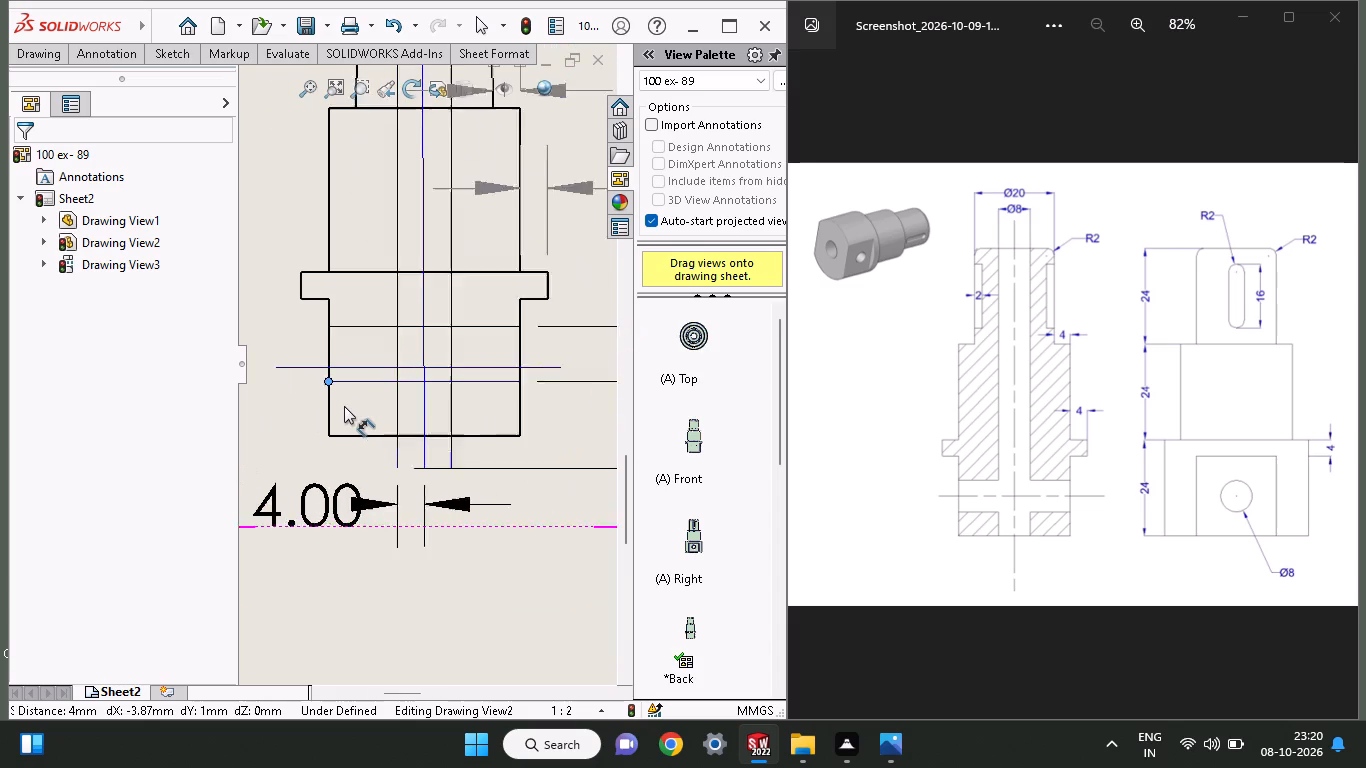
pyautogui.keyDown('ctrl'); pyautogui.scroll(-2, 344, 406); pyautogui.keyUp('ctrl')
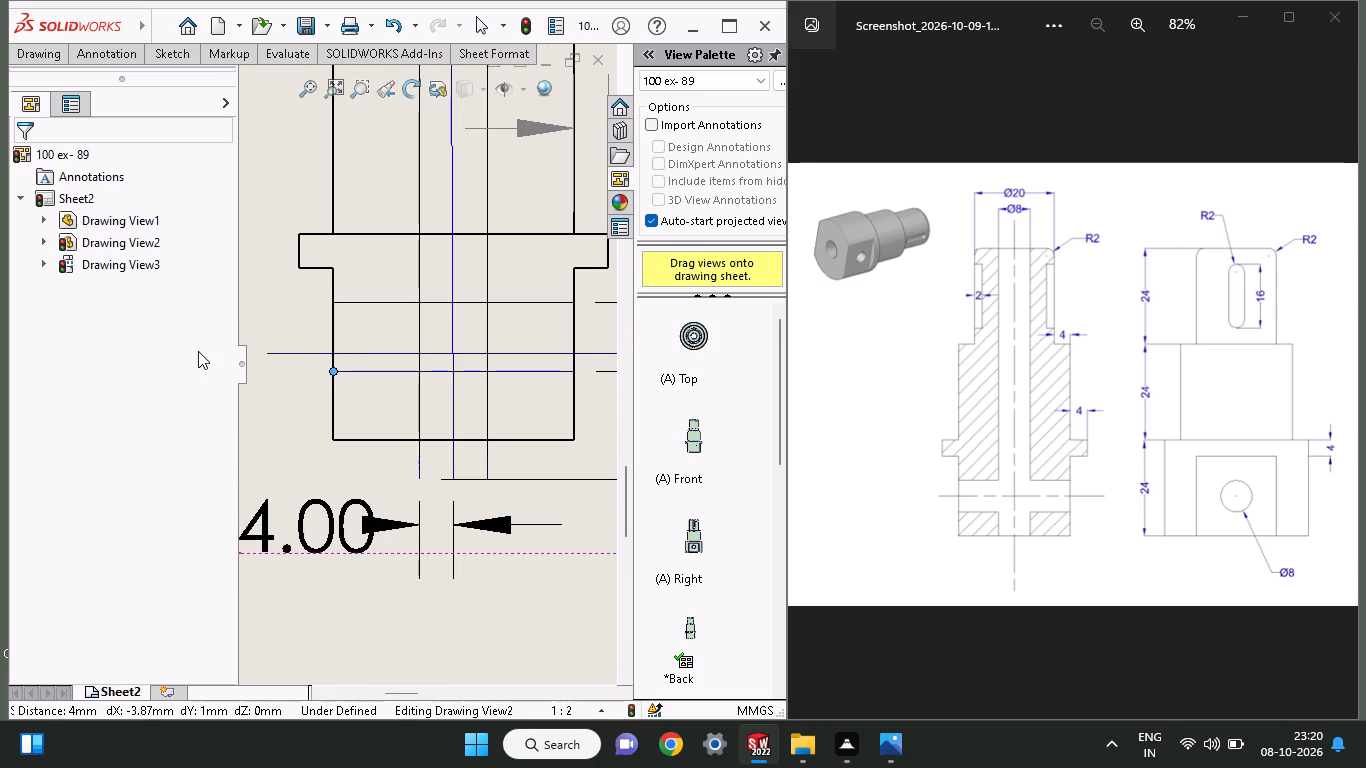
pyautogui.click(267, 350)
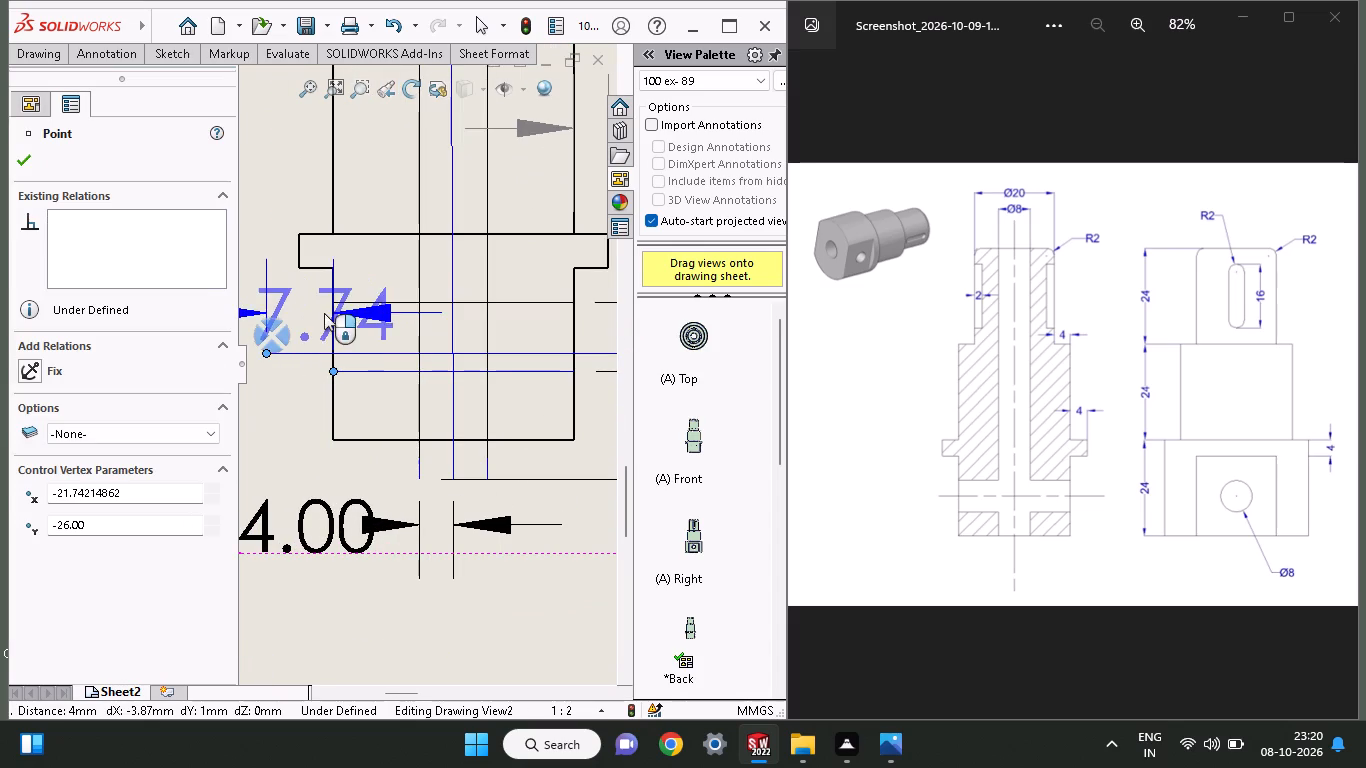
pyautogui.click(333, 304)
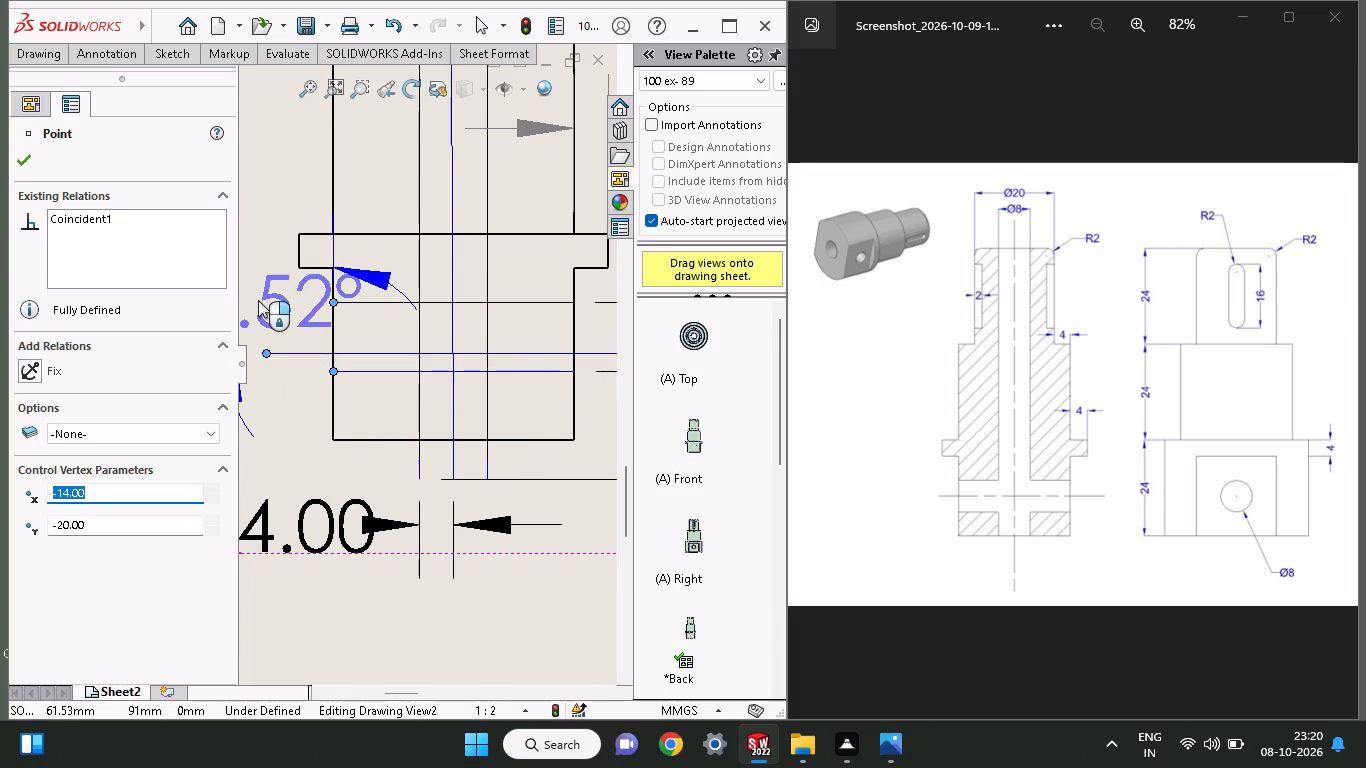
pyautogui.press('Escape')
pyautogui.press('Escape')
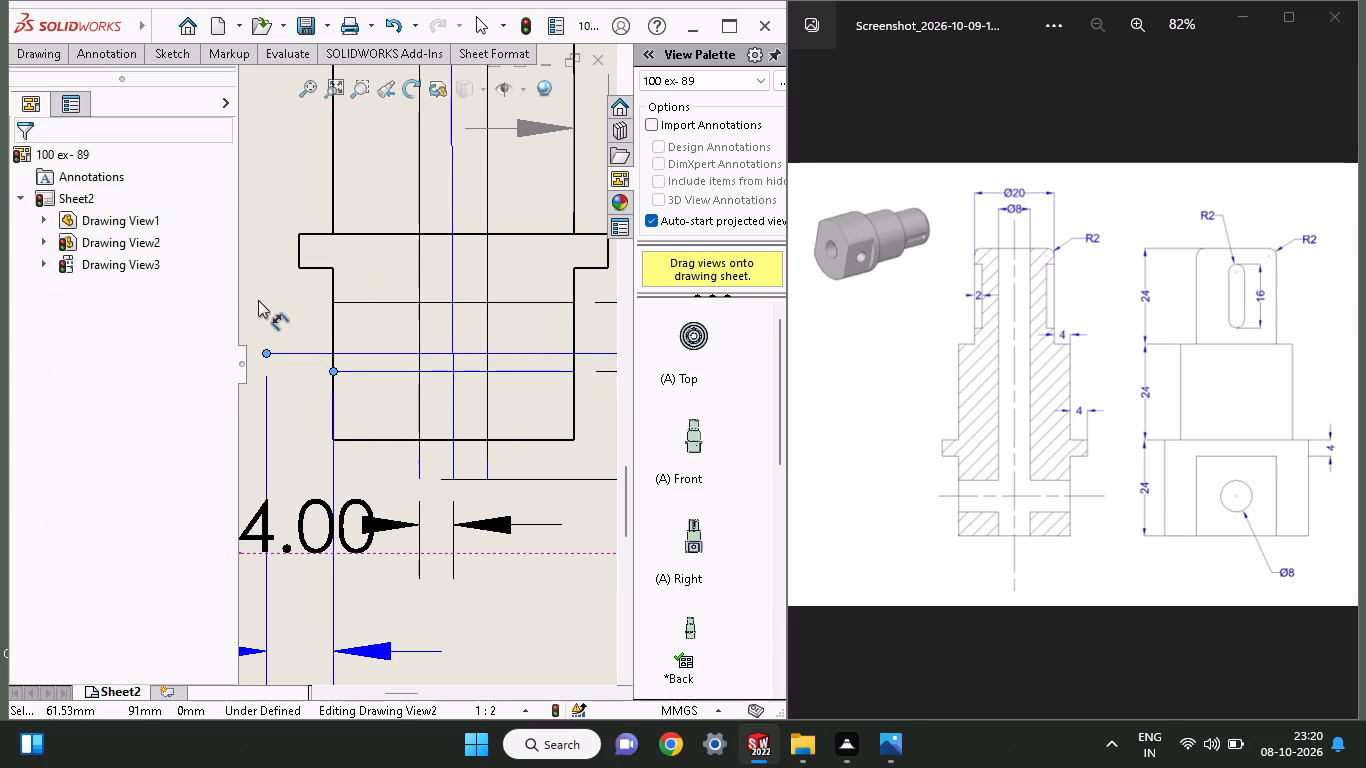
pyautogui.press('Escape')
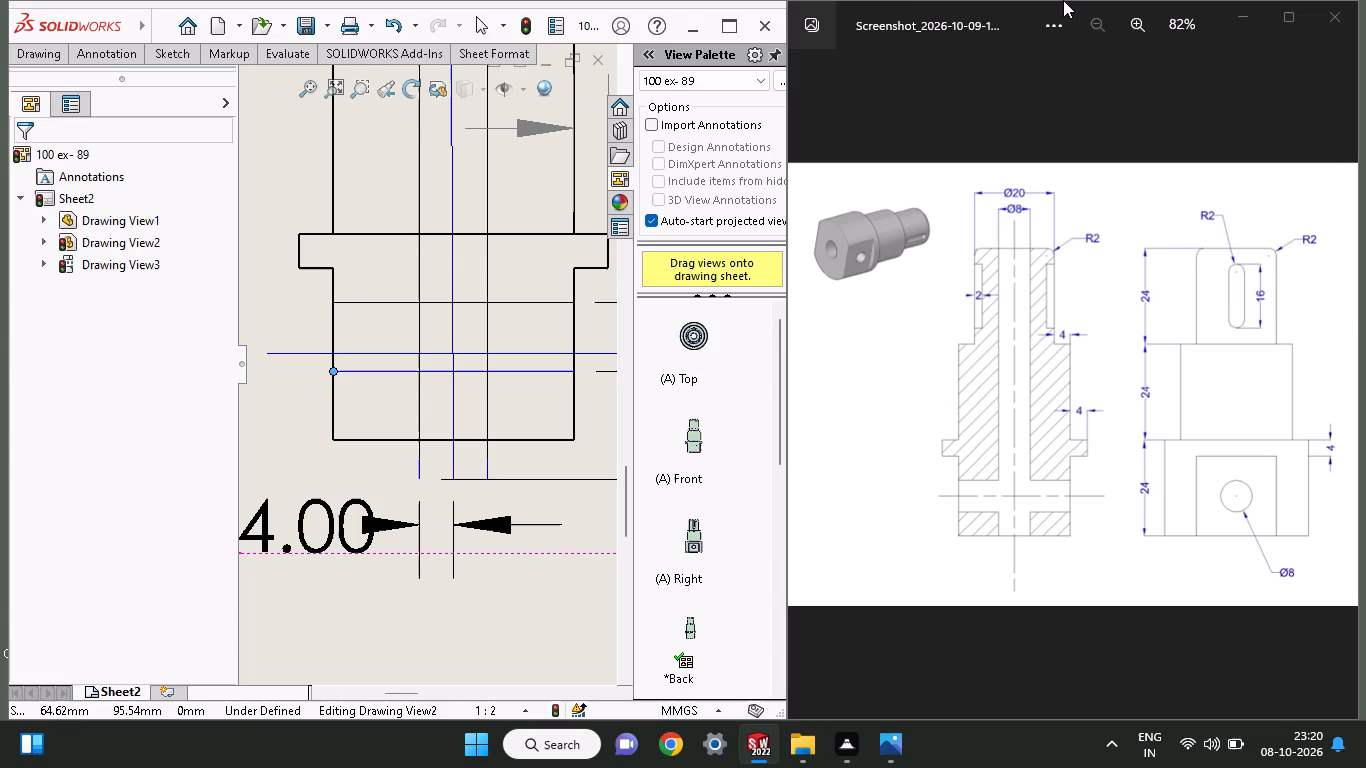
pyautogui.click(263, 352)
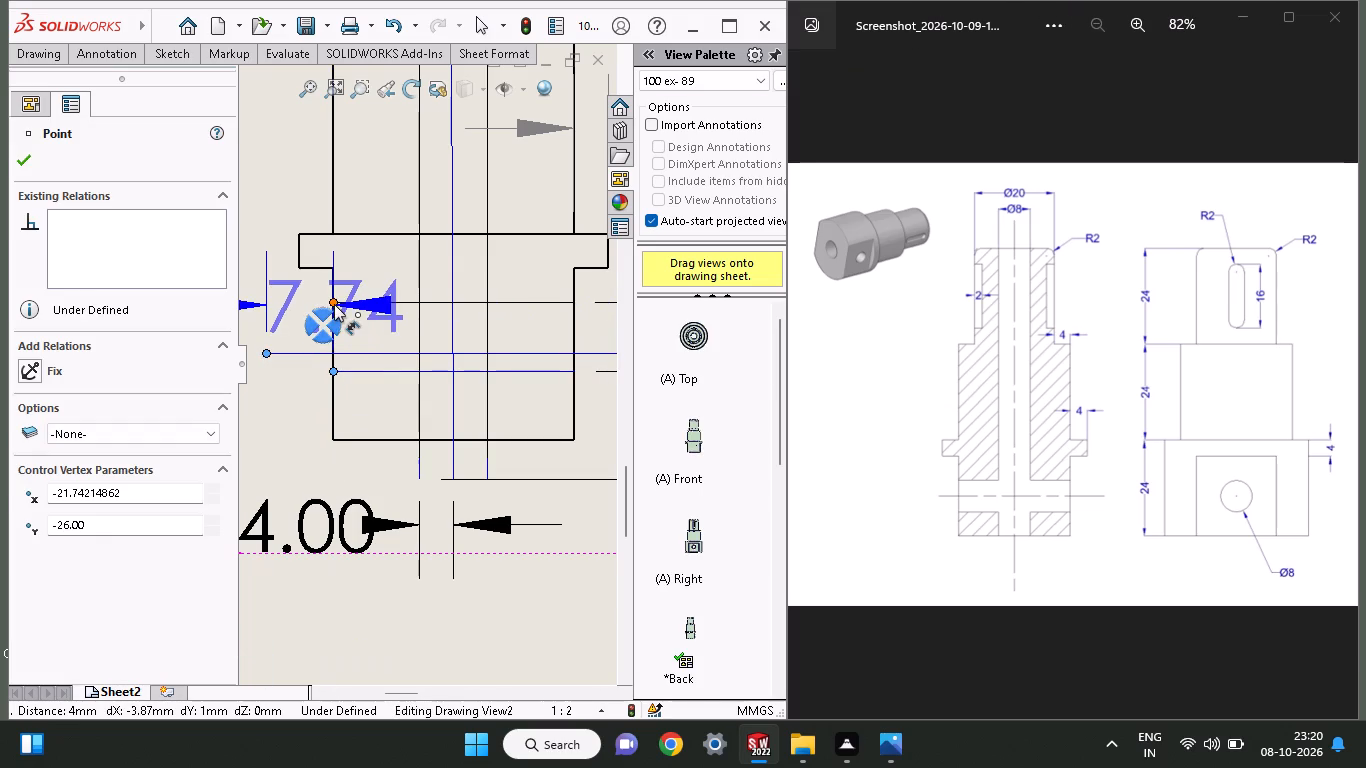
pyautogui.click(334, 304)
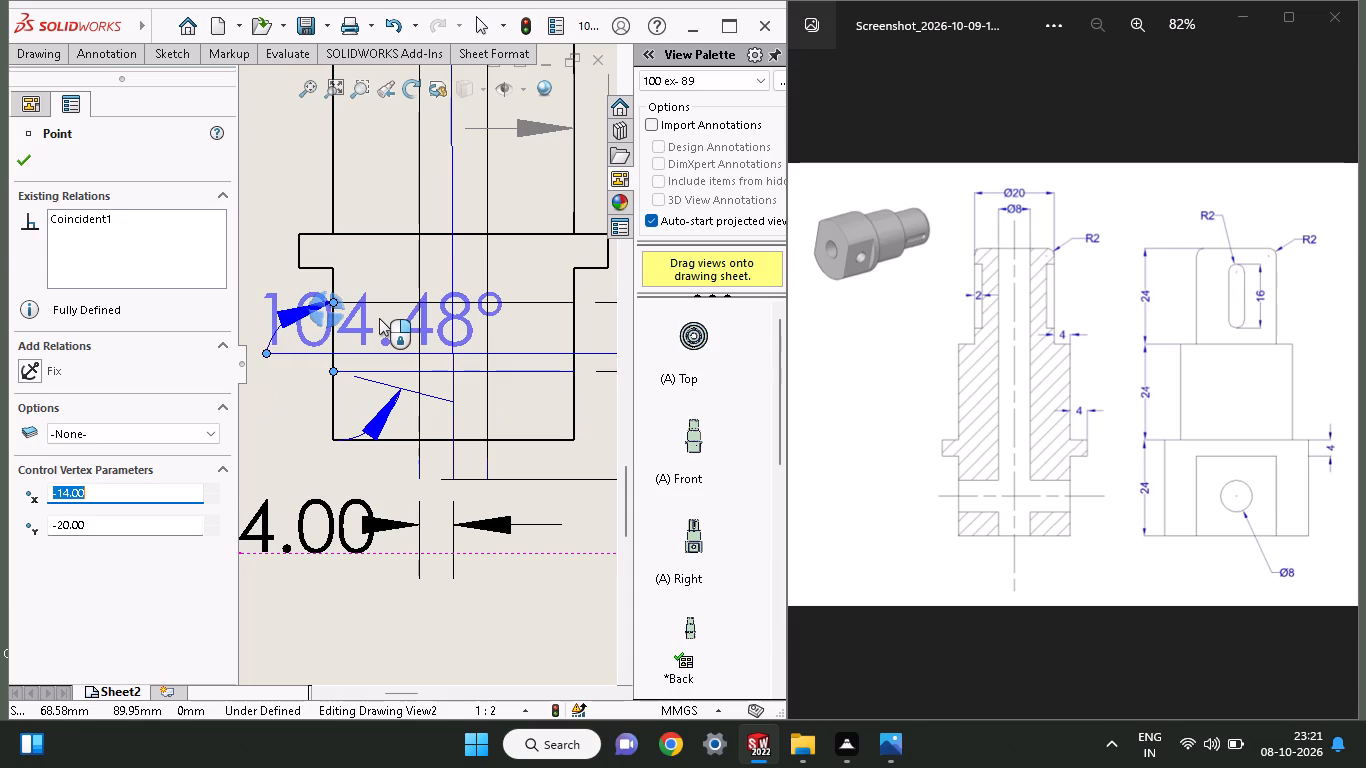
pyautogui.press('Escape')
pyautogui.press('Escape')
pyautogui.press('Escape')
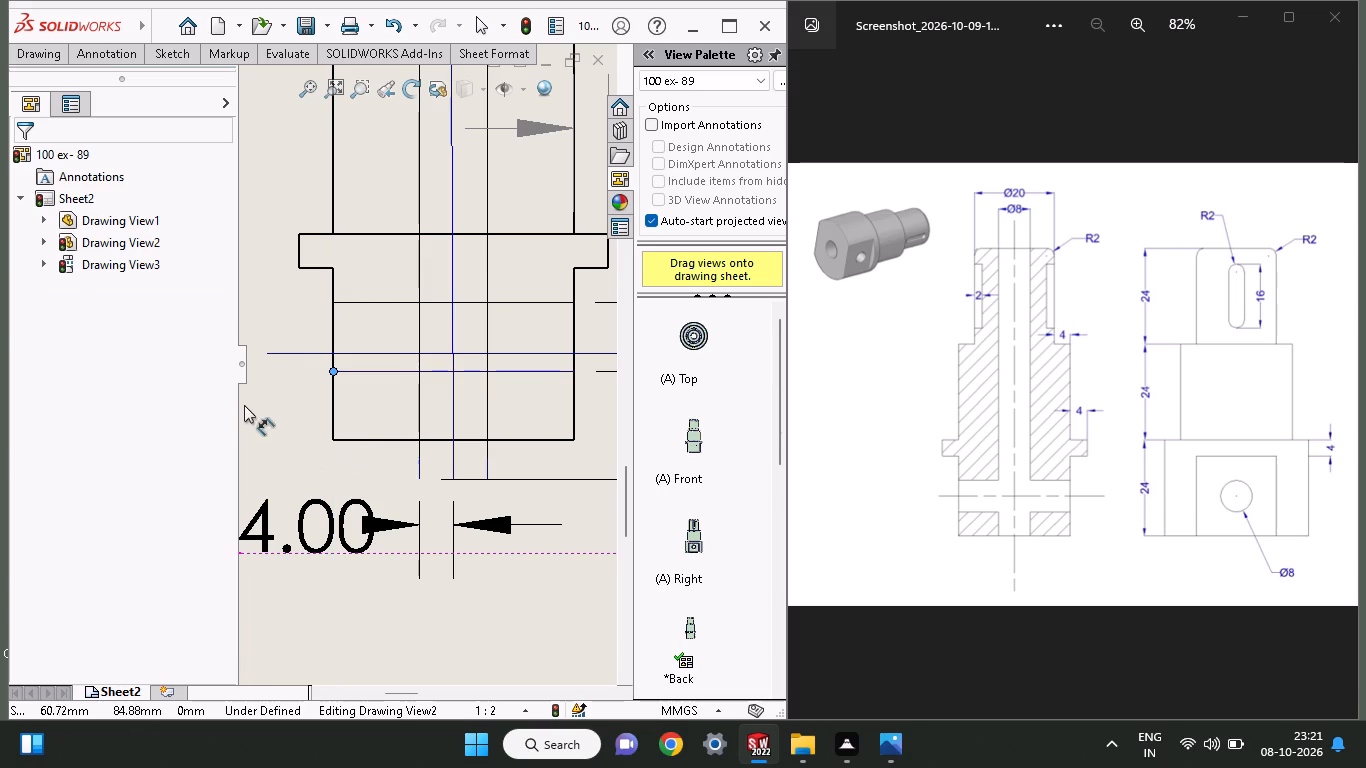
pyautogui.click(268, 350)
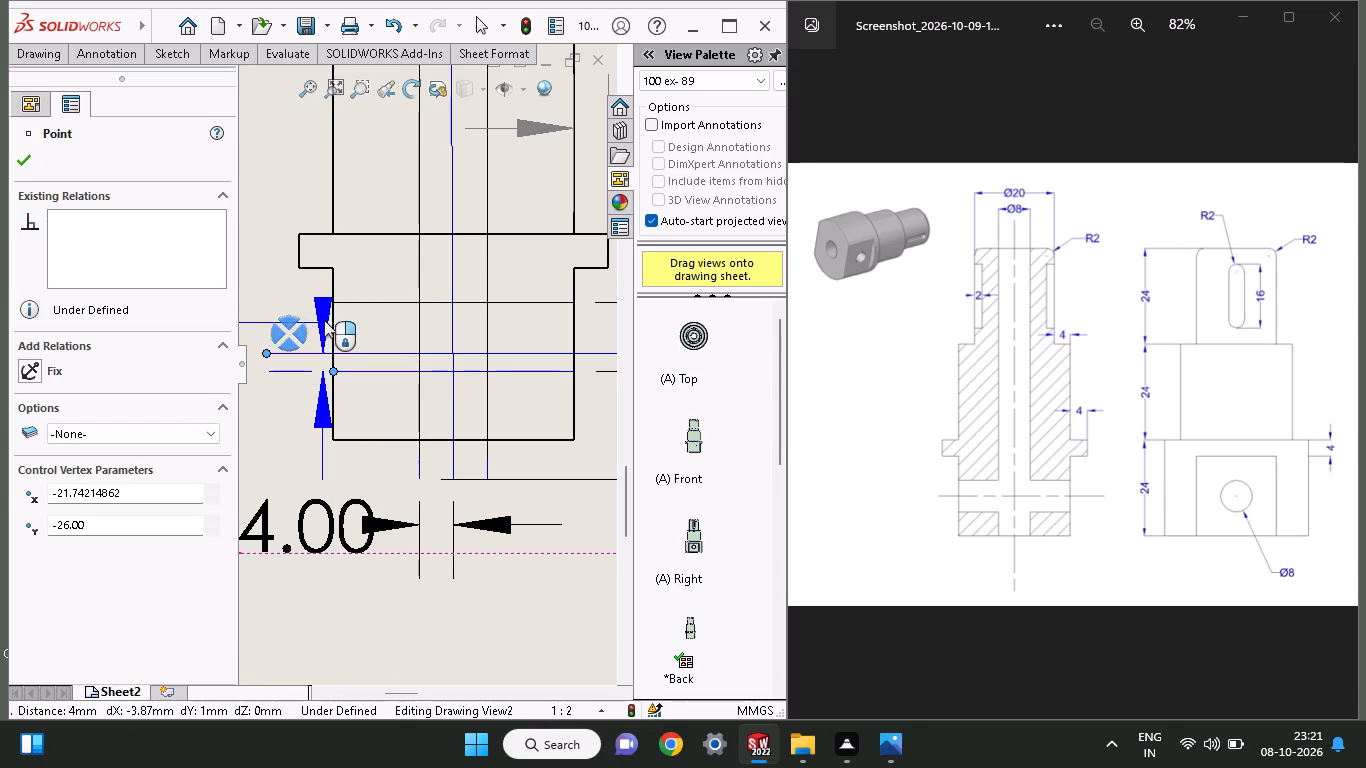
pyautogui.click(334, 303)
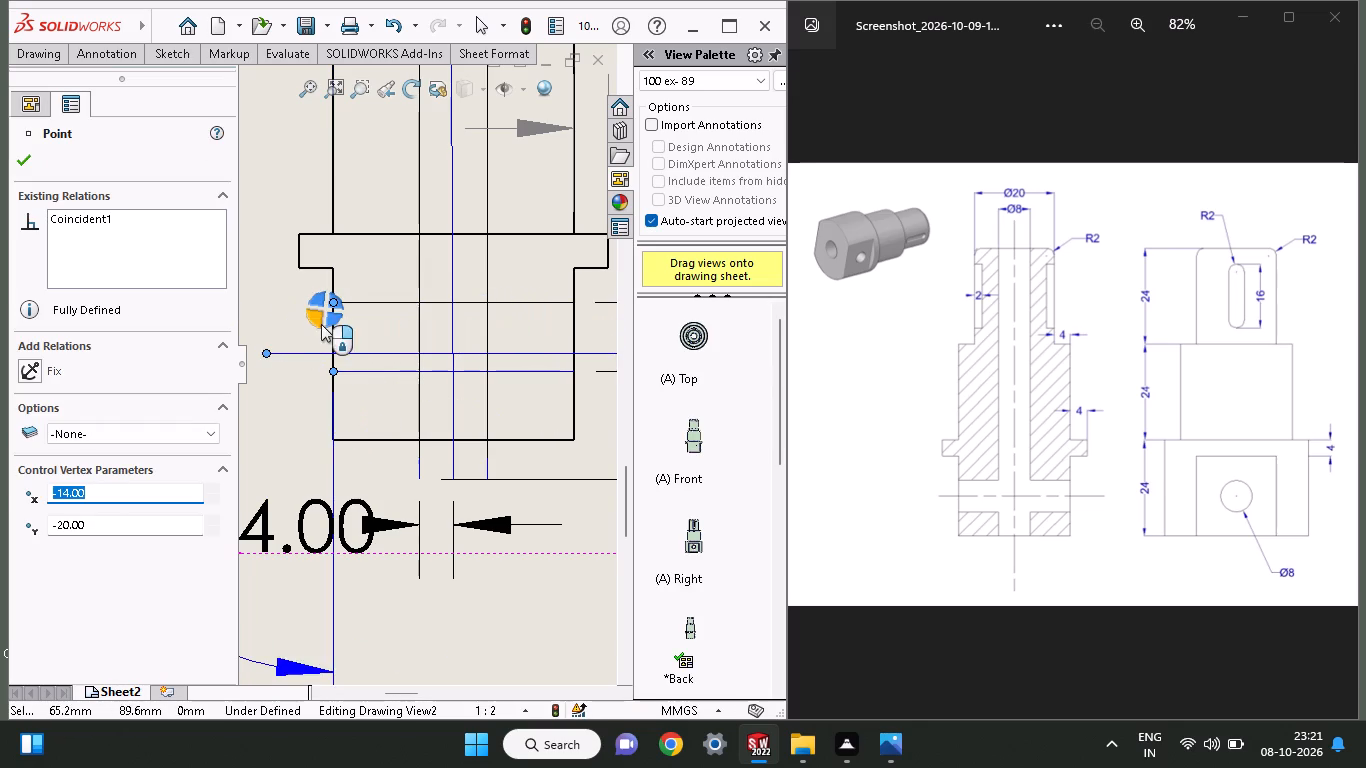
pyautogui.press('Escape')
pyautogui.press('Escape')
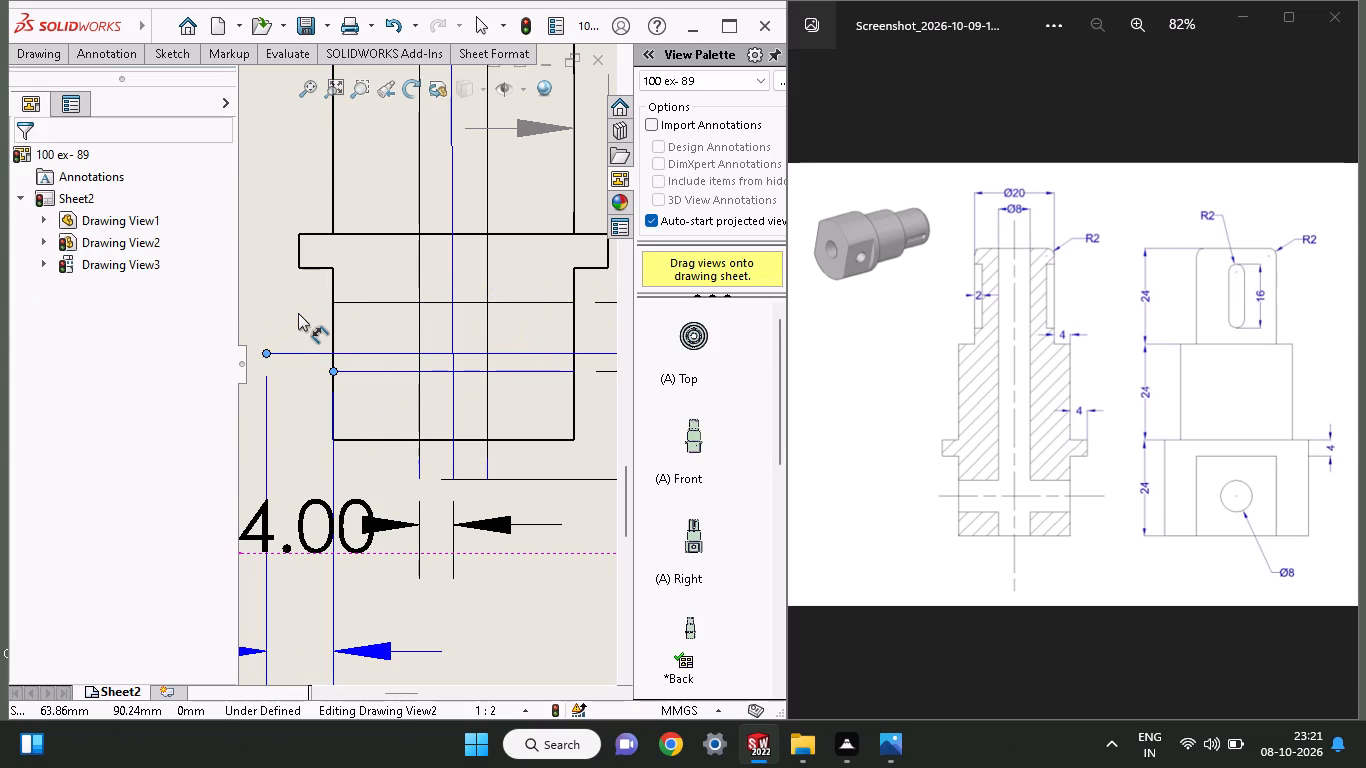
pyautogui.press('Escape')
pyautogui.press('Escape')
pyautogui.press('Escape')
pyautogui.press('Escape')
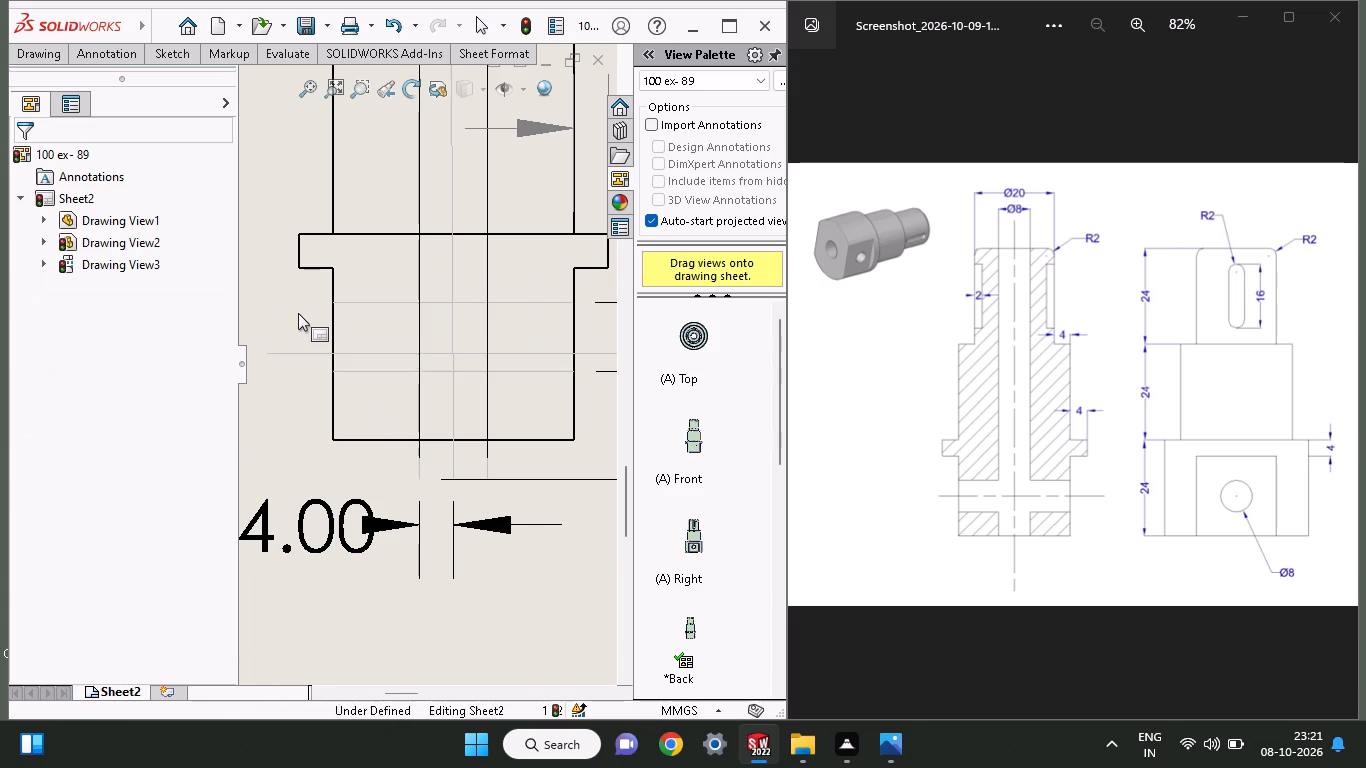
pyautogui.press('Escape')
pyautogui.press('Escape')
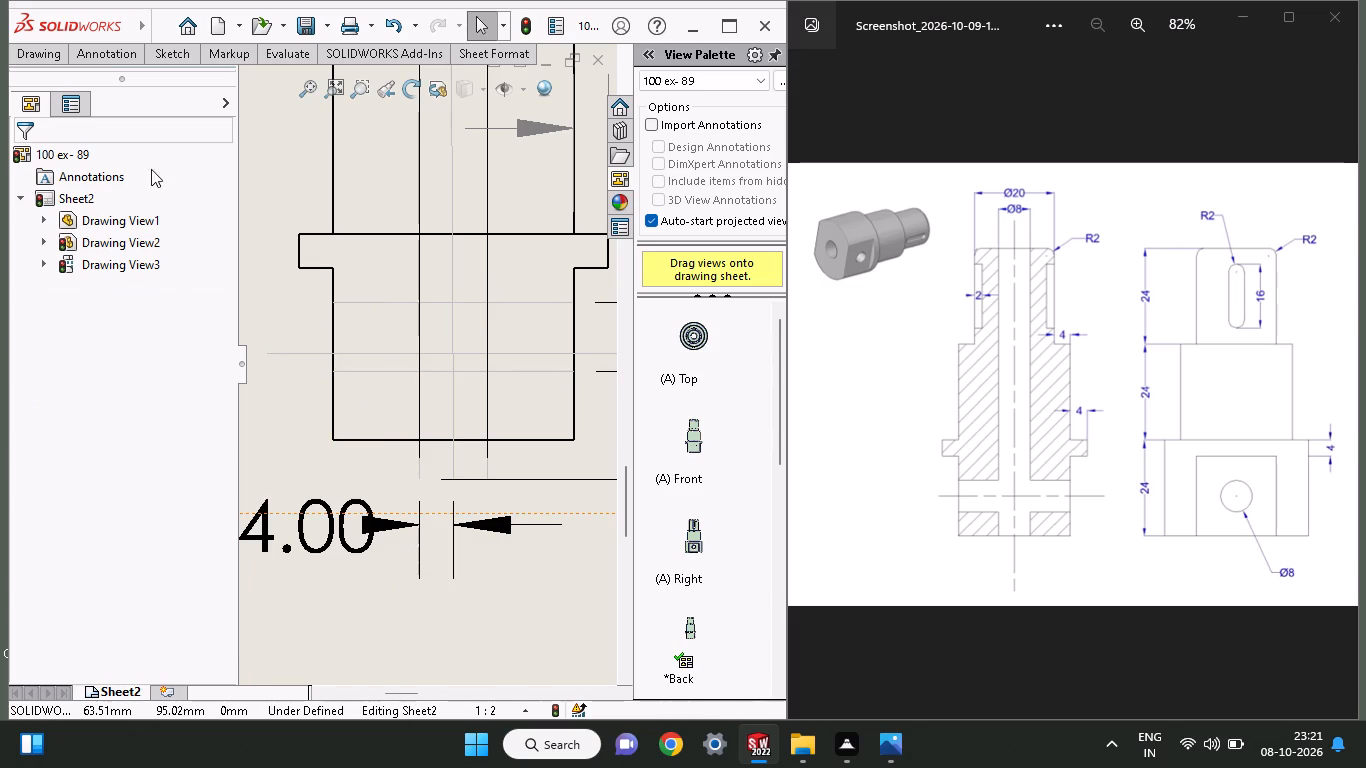
# Dimension the vertical spacing between the upper short line and the long horizontal line in the lowest section and set it to 4 mm.
pyautogui.click(157, 45)
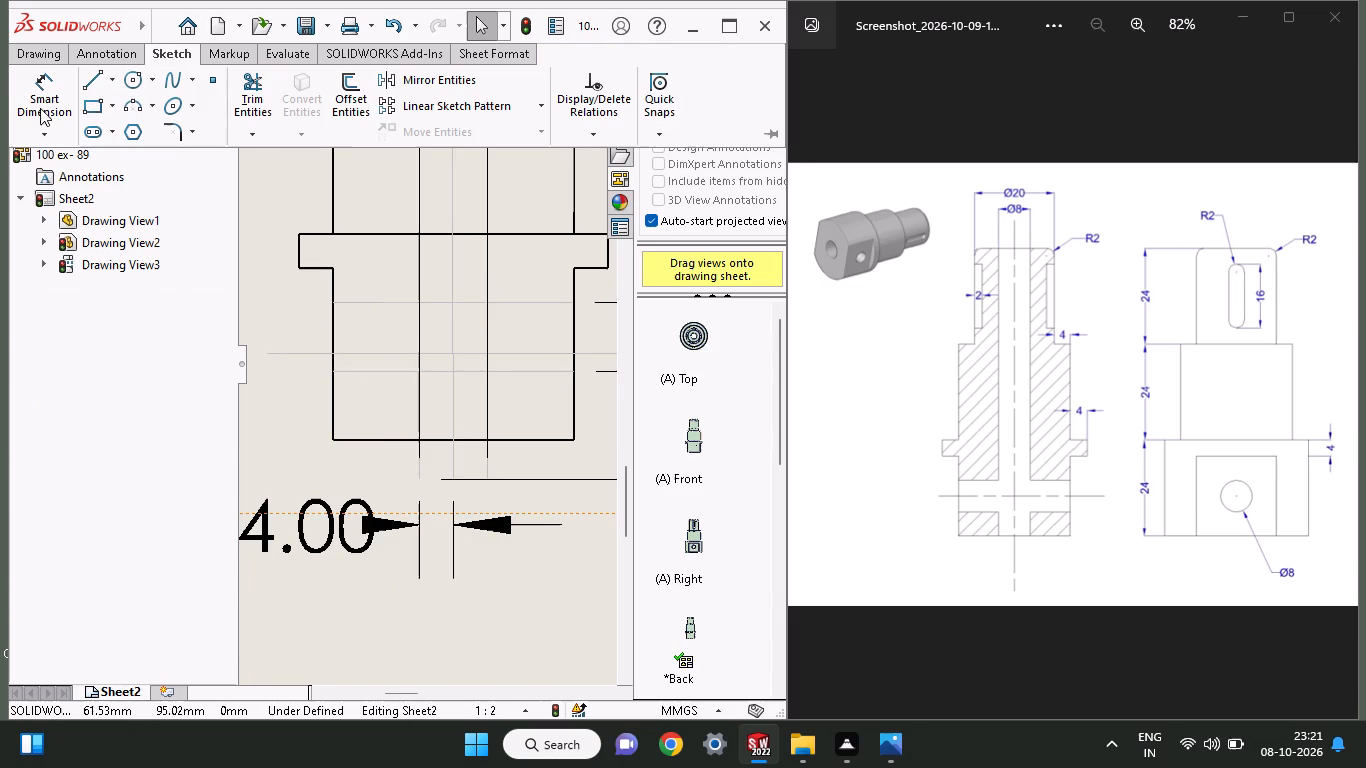
pyautogui.click(32, 78)
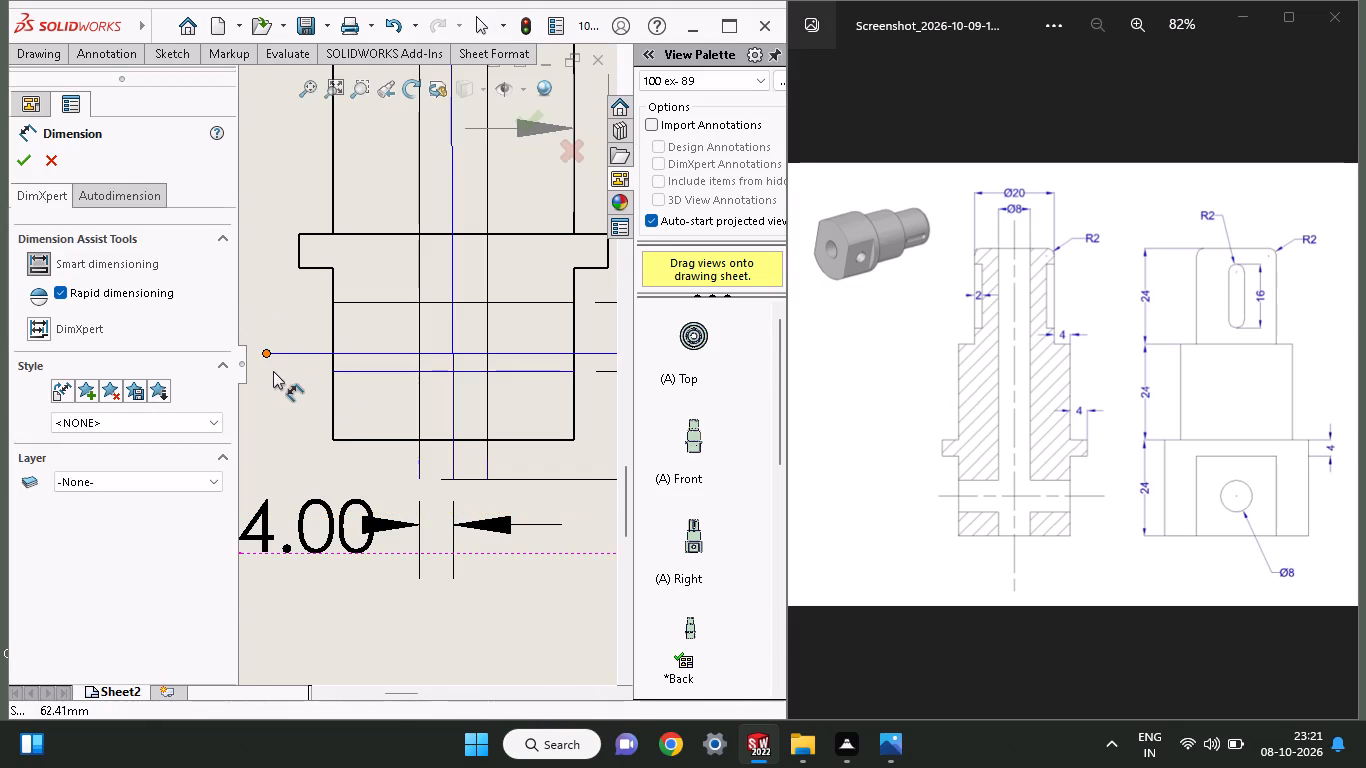
pyautogui.click(273, 371)
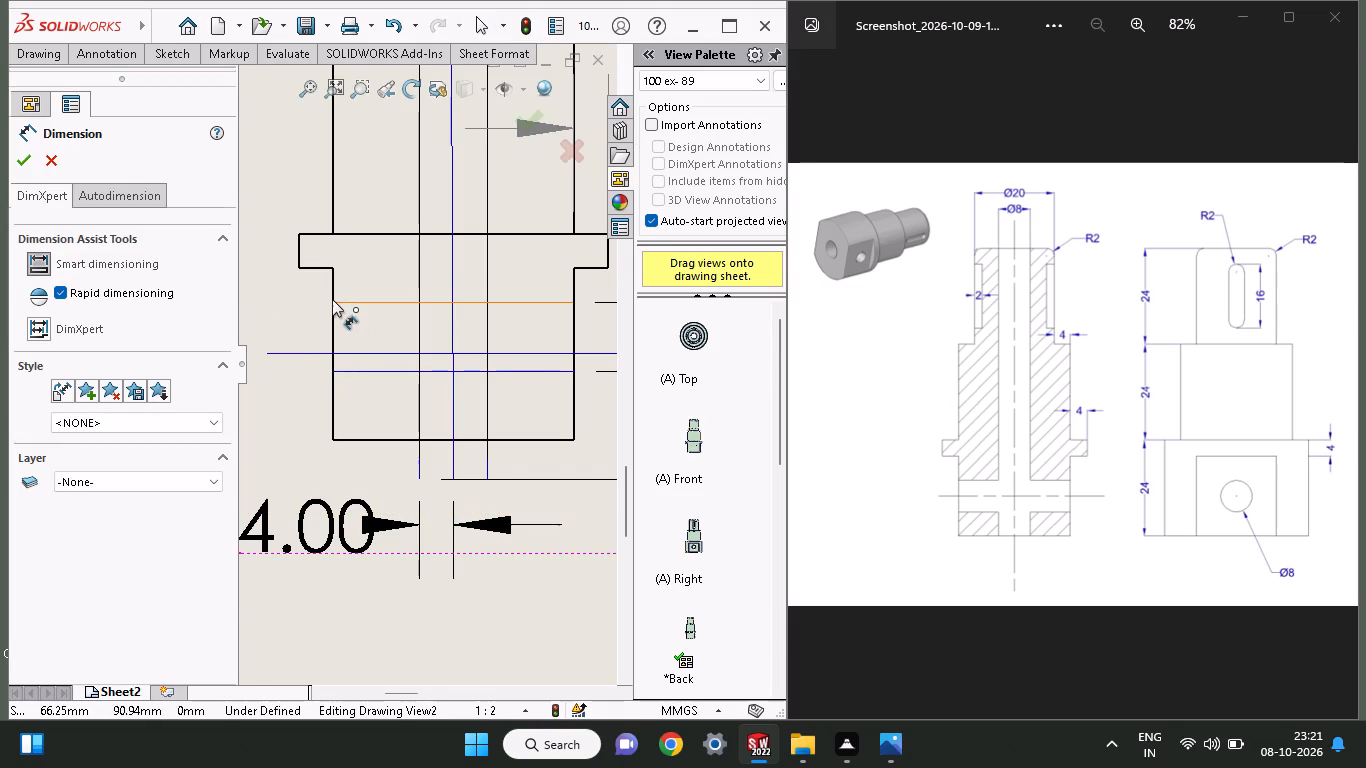
pyautogui.click(330, 299)
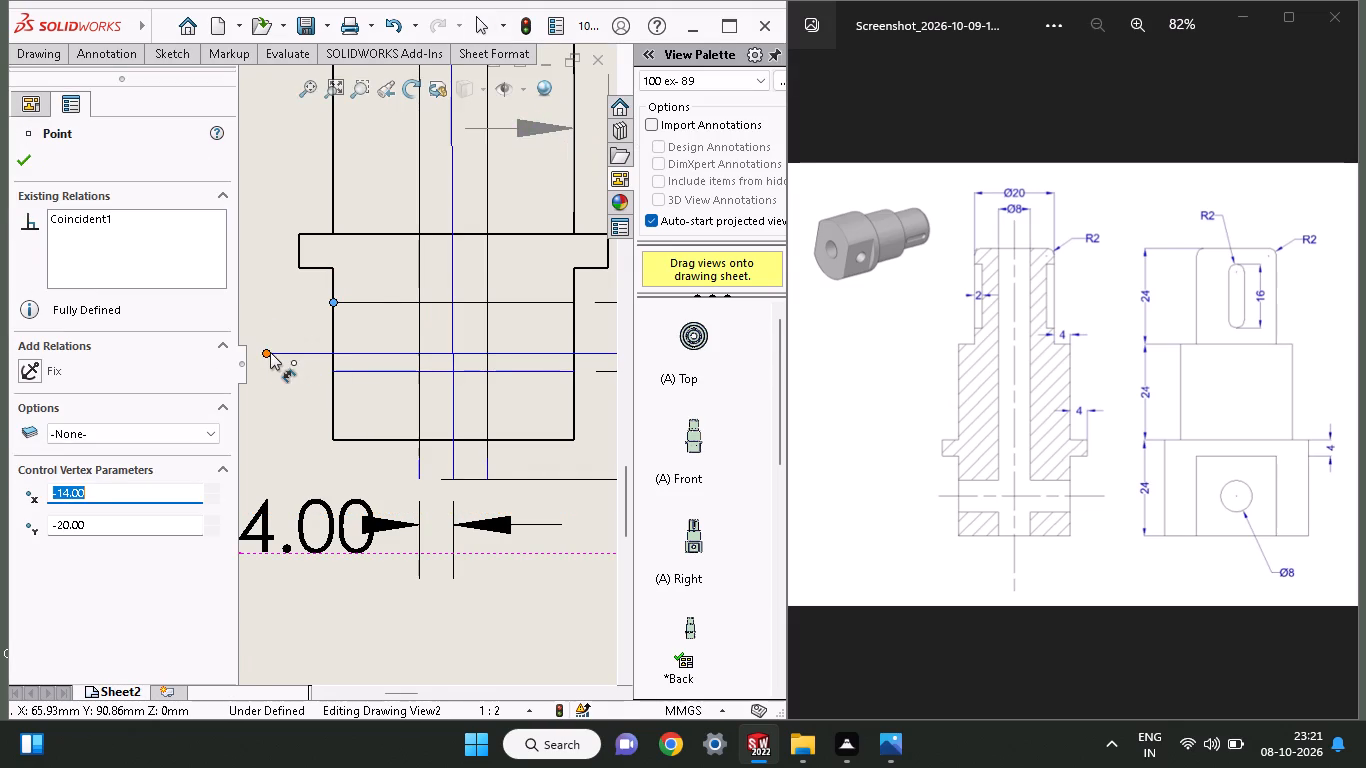
pyautogui.click(270, 352)
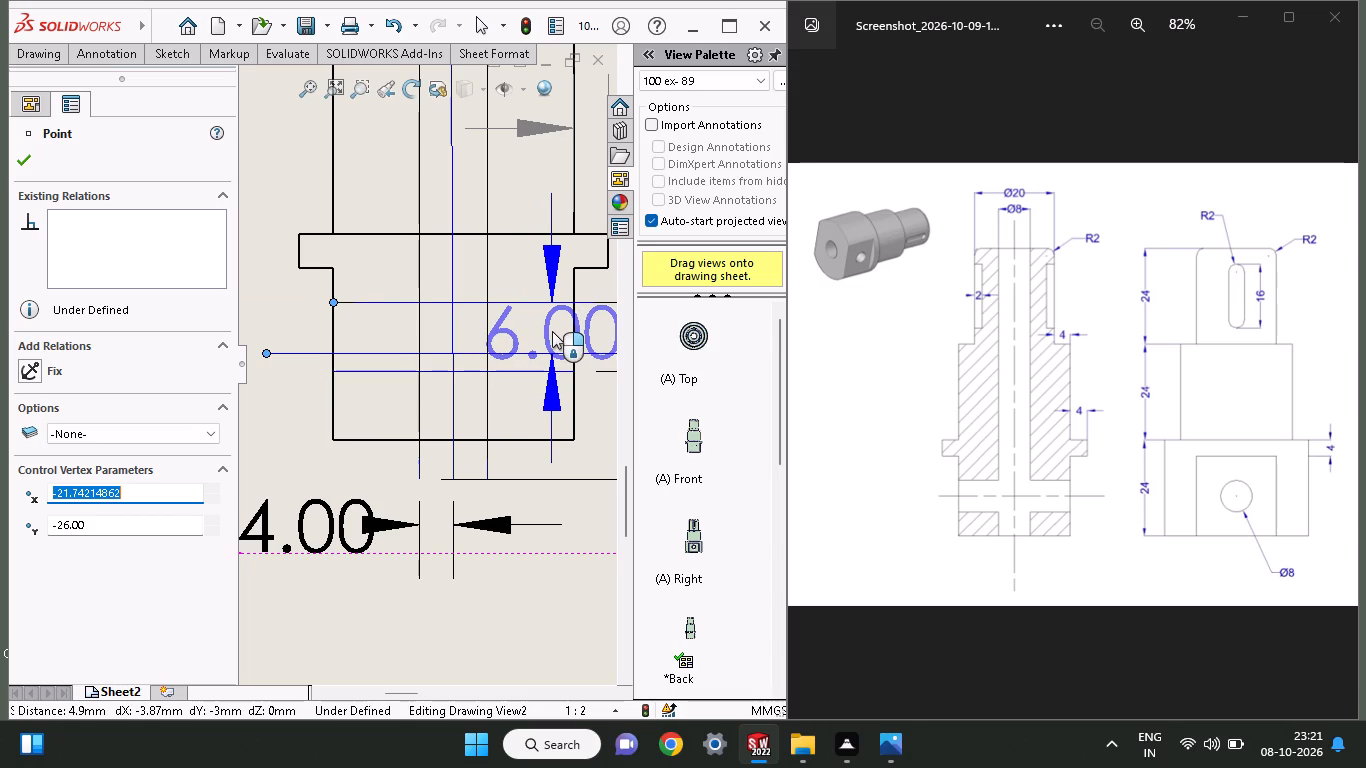
pyautogui.keyDown('ctrl'); pyautogui.scroll(3, 552, 331); pyautogui.keyUp('ctrl')
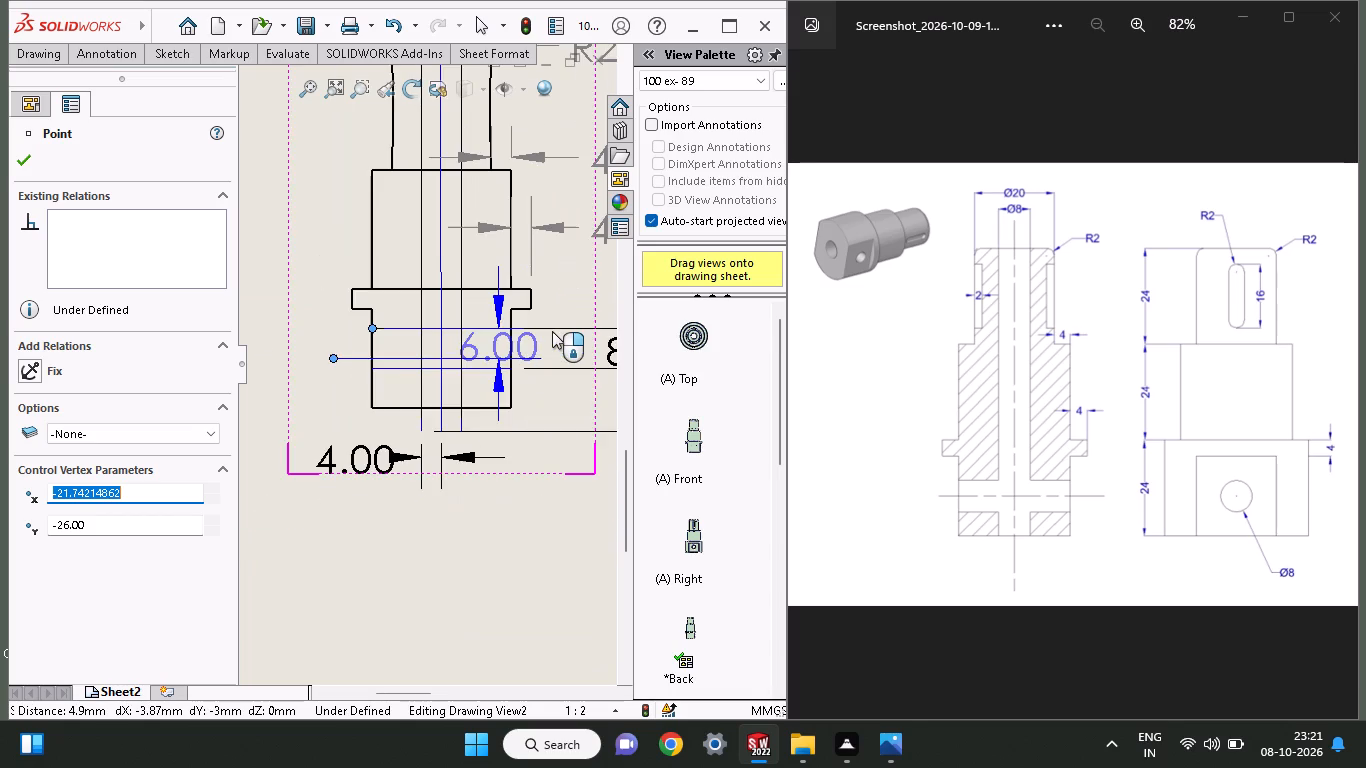
pyautogui.keyDown('ctrl'); pyautogui.scroll(3, 552, 331); pyautogui.keyUp('ctrl')
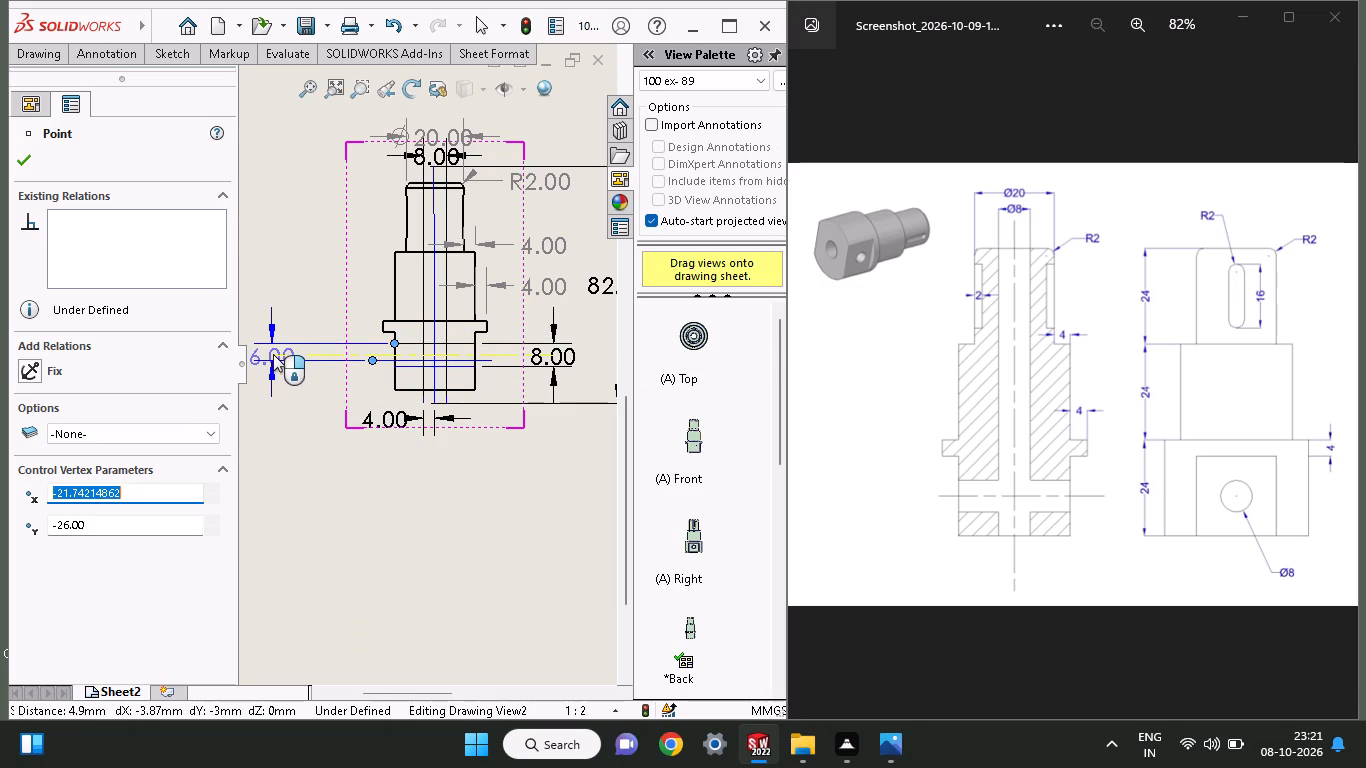
pyautogui.click(273, 354)
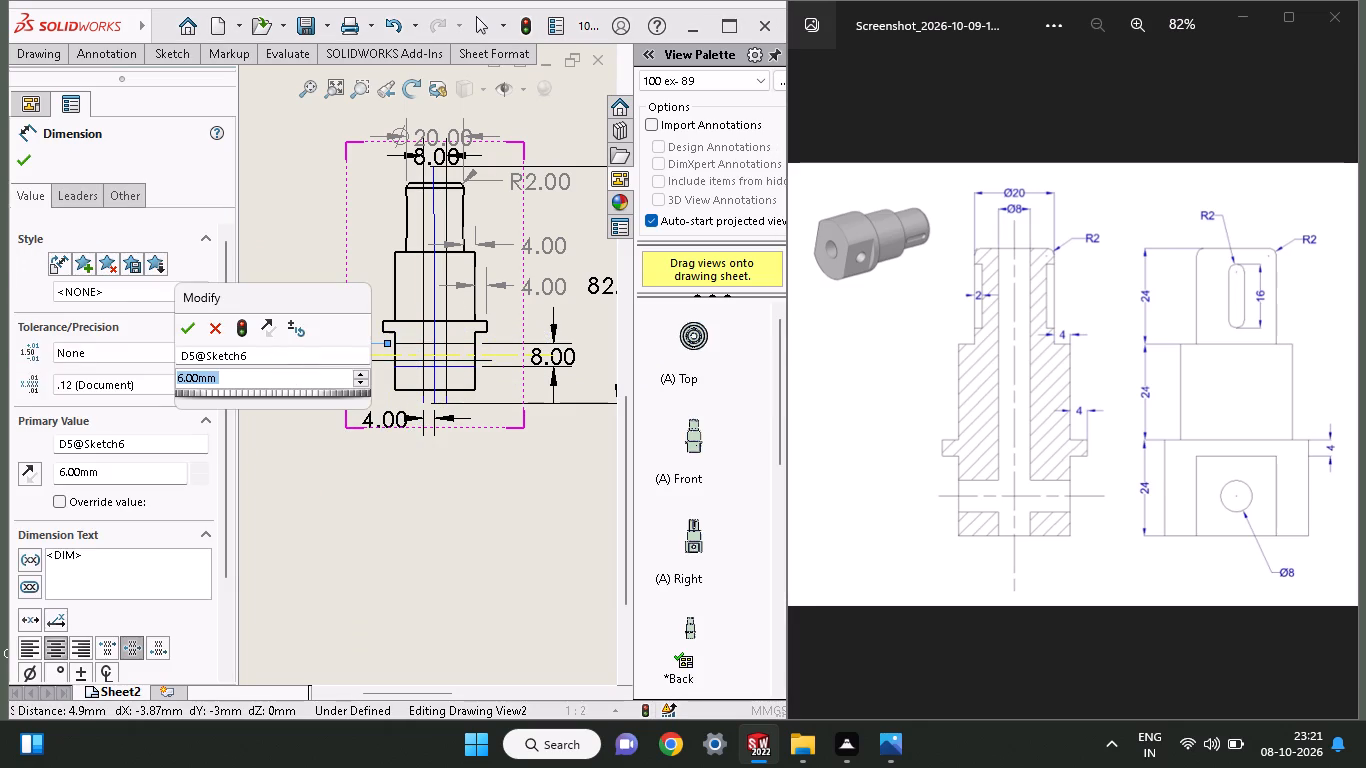
pyautogui.scroll(-1, 273, 354)
pyautogui.press('4')
pyautogui.press('Return')
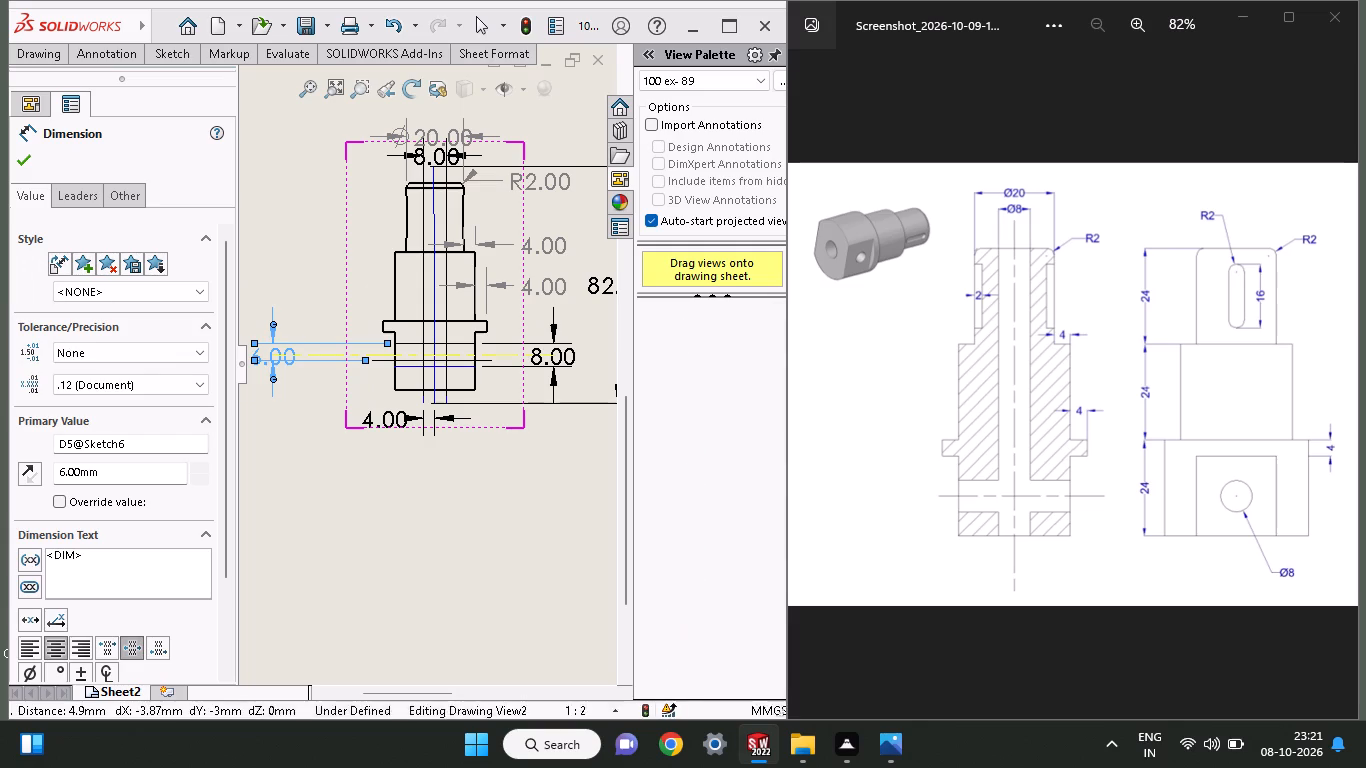
pyautogui.click(32, 157)
# Examine the shaft's uppermost section in the dimensioned view, focusing on its side edge and rounded top corner.
pyautogui.scroll(1, 335, 345)
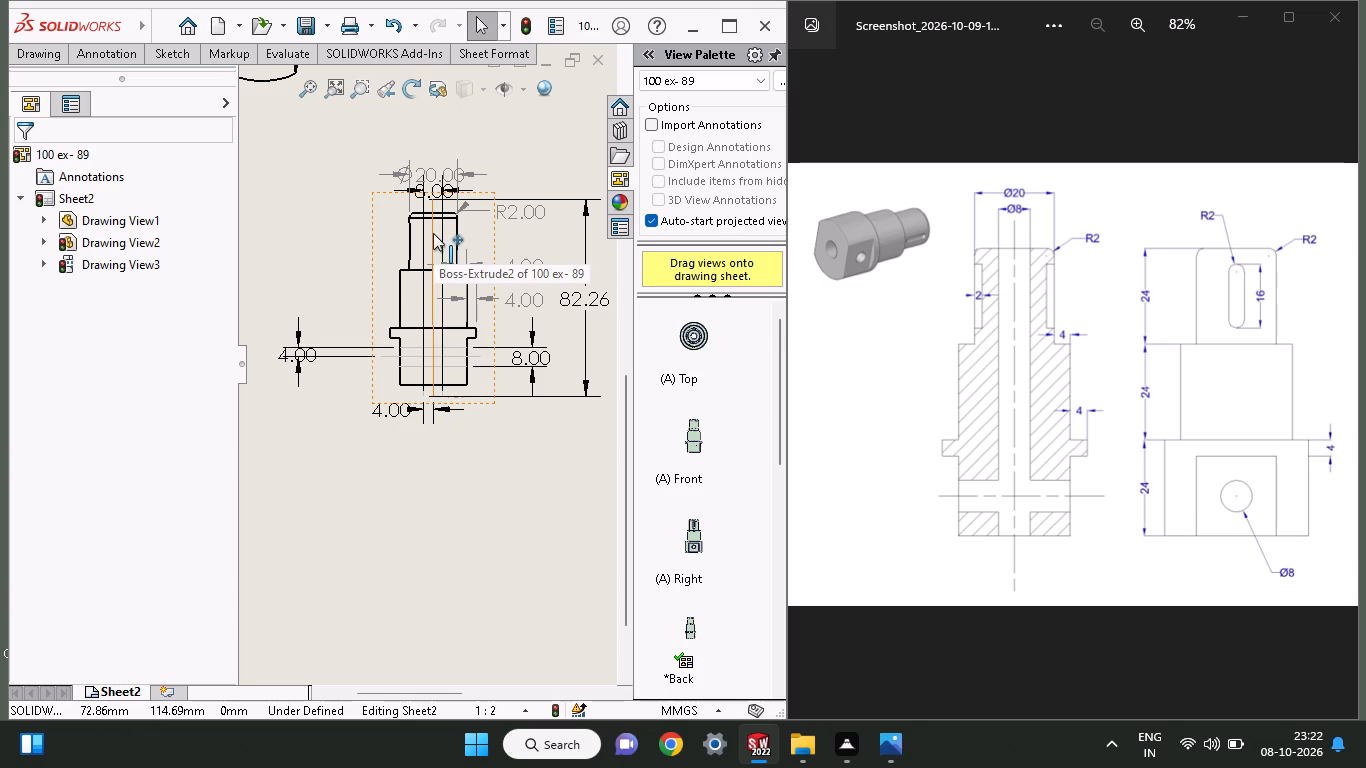
pyautogui.keyDown('ctrl'); pyautogui.scroll(3, 433, 233); pyautogui.keyUp('ctrl')
pyautogui.keyDown('ctrl'); pyautogui.scroll(-5, 433, 233); pyautogui.keyUp('ctrl')
pyautogui.keyDown('ctrl'); pyautogui.scroll(-3, 410, 363); pyautogui.keyUp('ctrl')
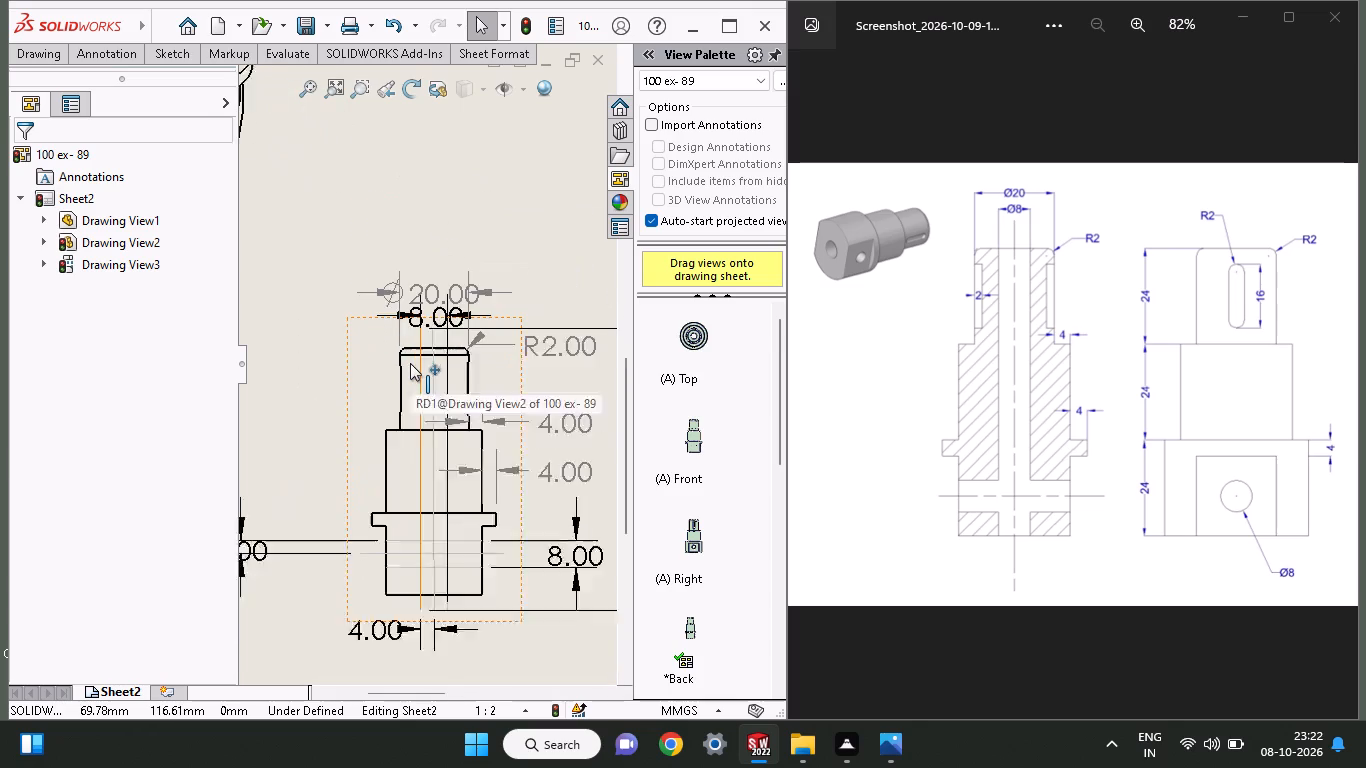
pyautogui.keyDown('ctrl'); pyautogui.scroll(-9, 410, 363); pyautogui.keyUp('ctrl')
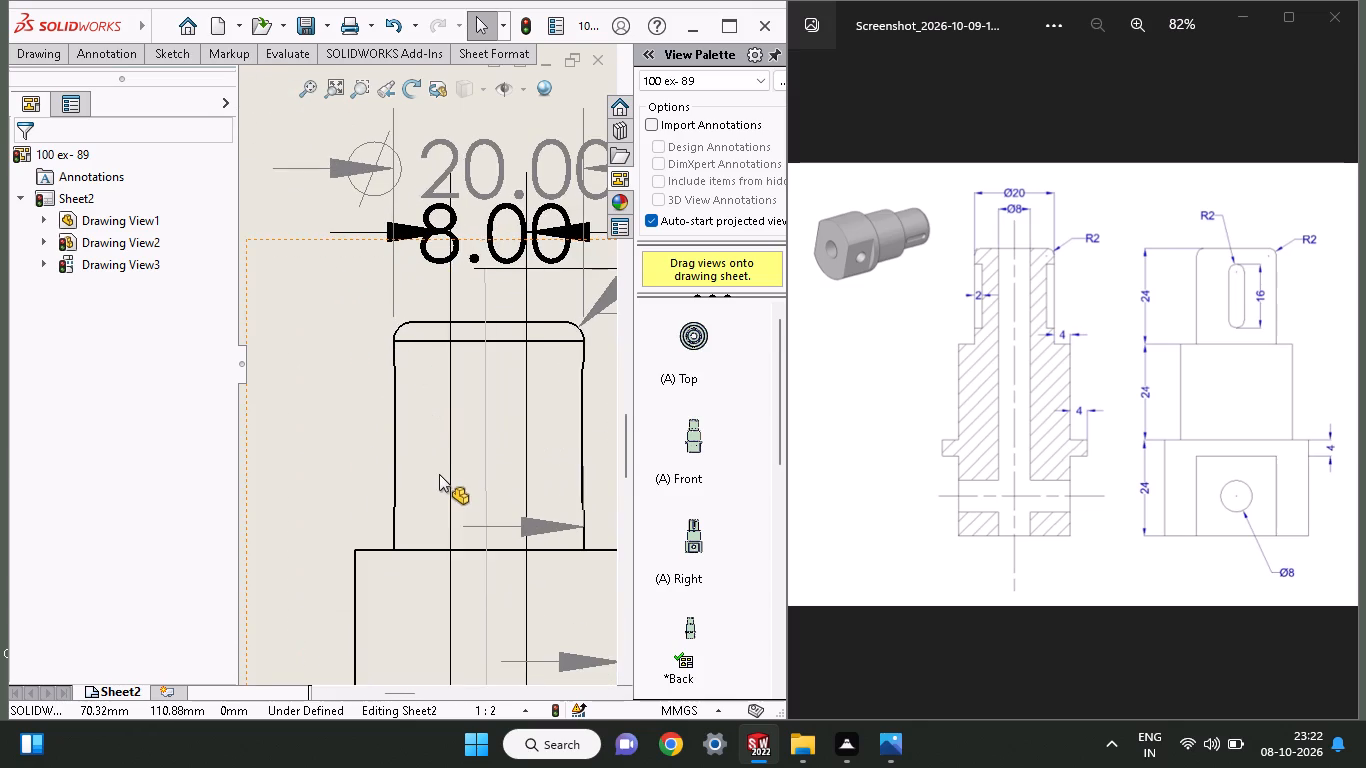
pyautogui.keyDown('ctrl'); pyautogui.scroll(-5, 439, 474); pyautogui.keyUp('ctrl')
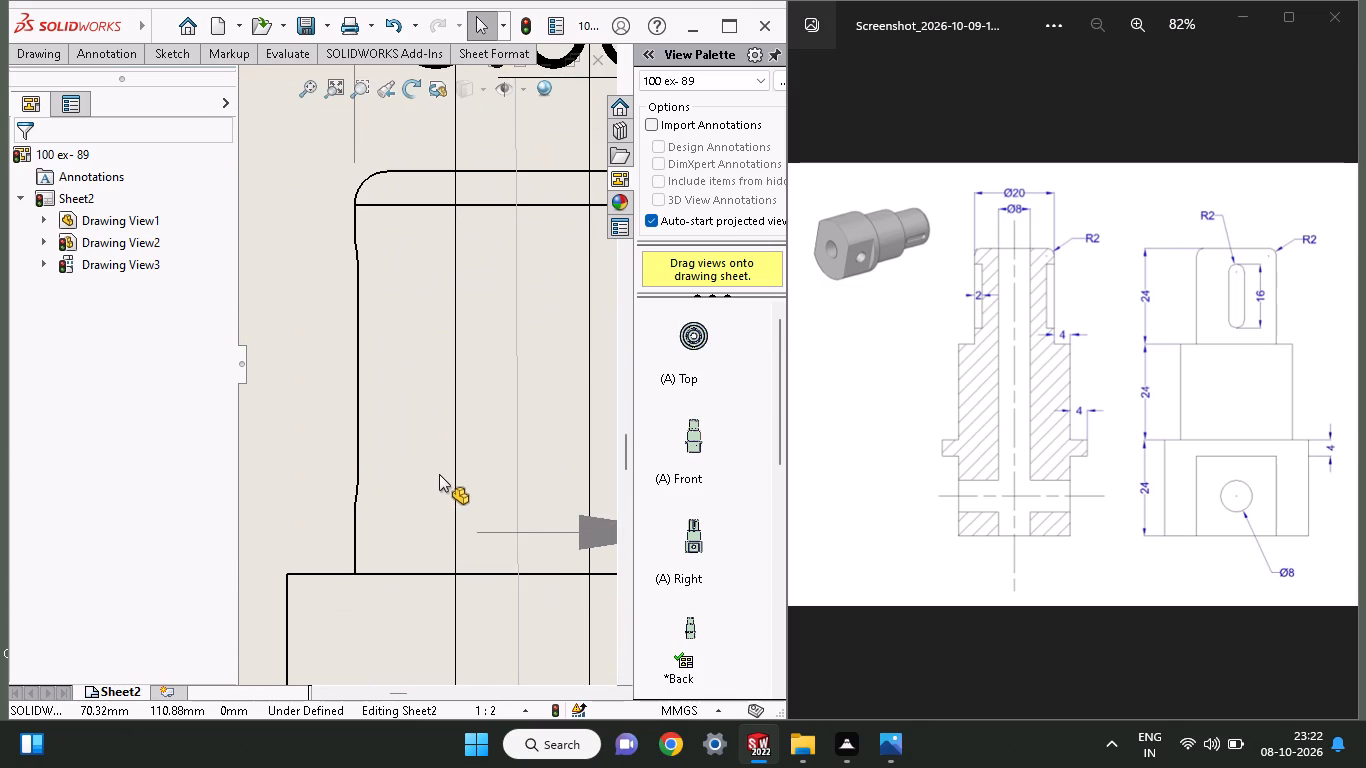
# Sketch a vertical line about 16 mm long along the left side edge of the shaft's uppermost section.
pyautogui.click(170, 61)
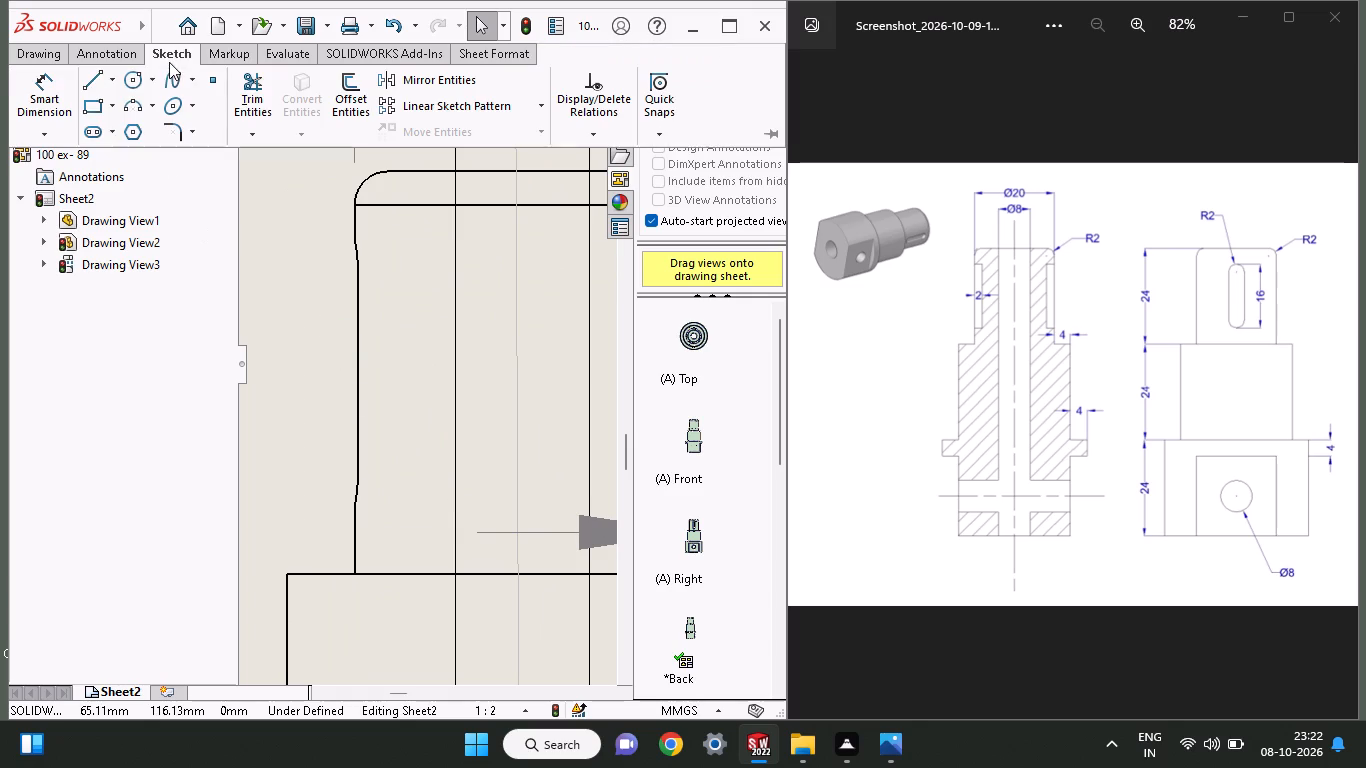
pyautogui.click(101, 72)
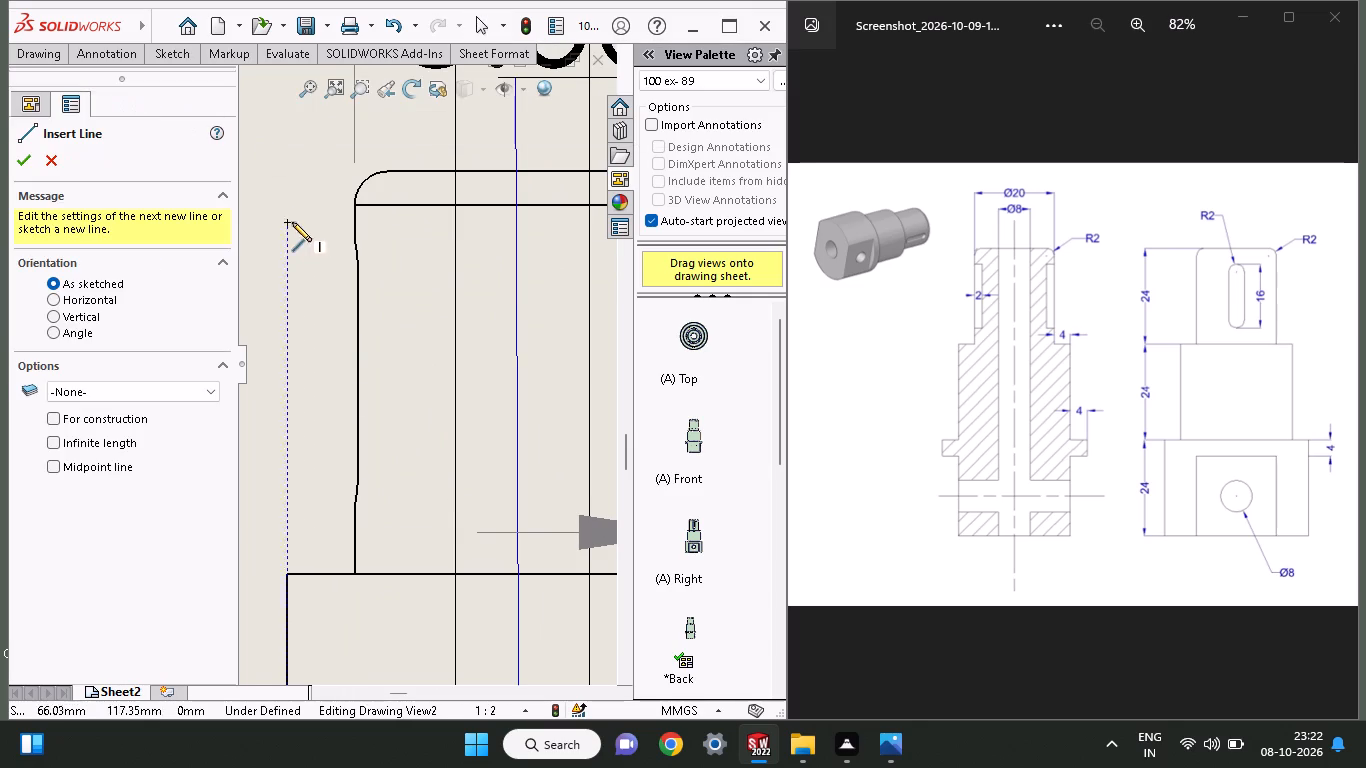
pyautogui.click(353, 236)
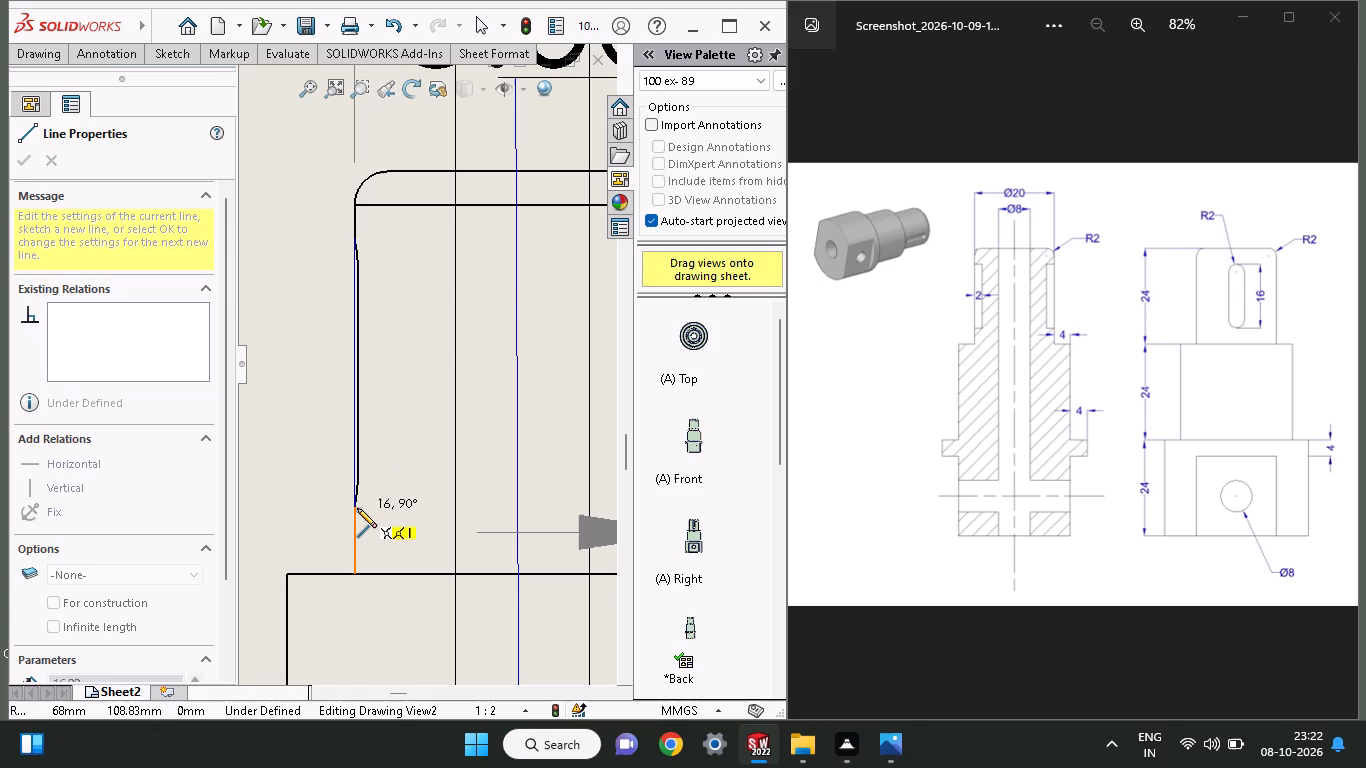
pyautogui.click(357, 508)
pyautogui.rightClick(274, 440)
pyautogui.click(286, 444)
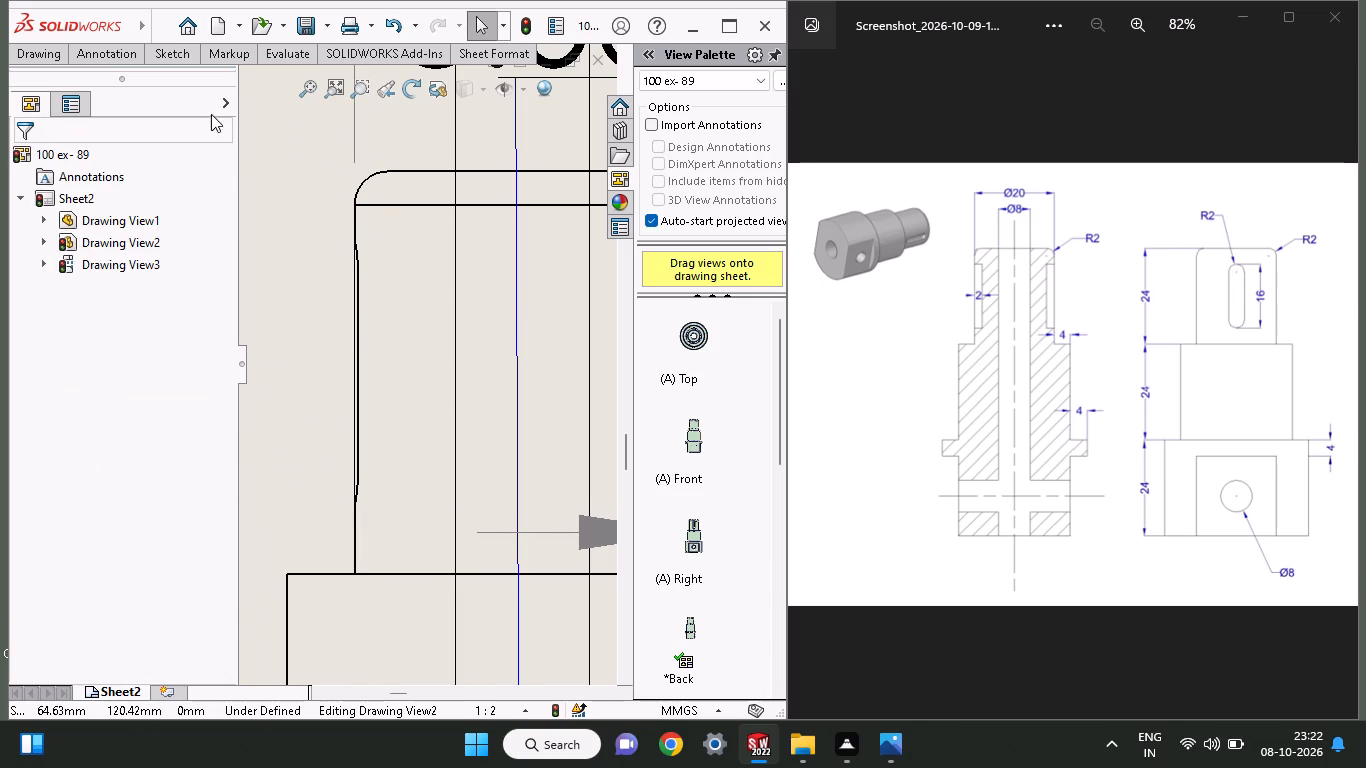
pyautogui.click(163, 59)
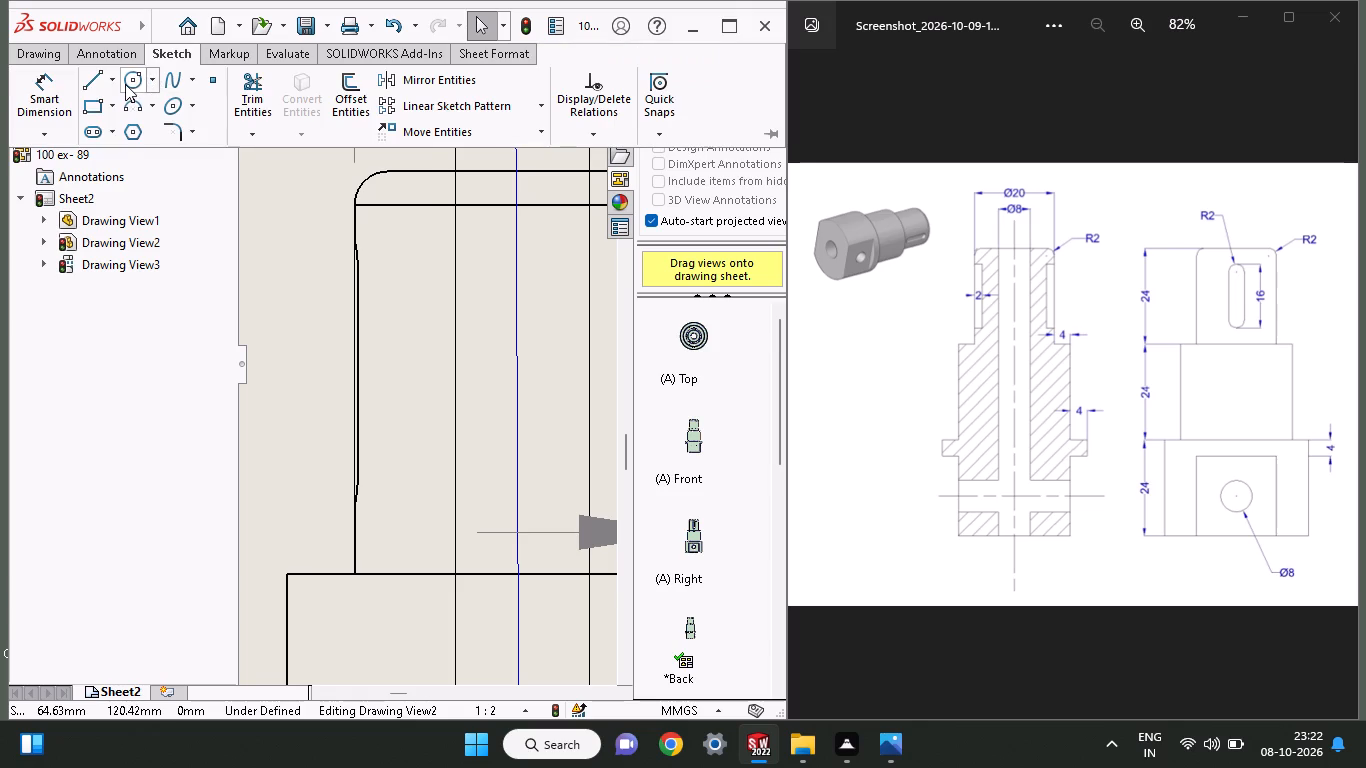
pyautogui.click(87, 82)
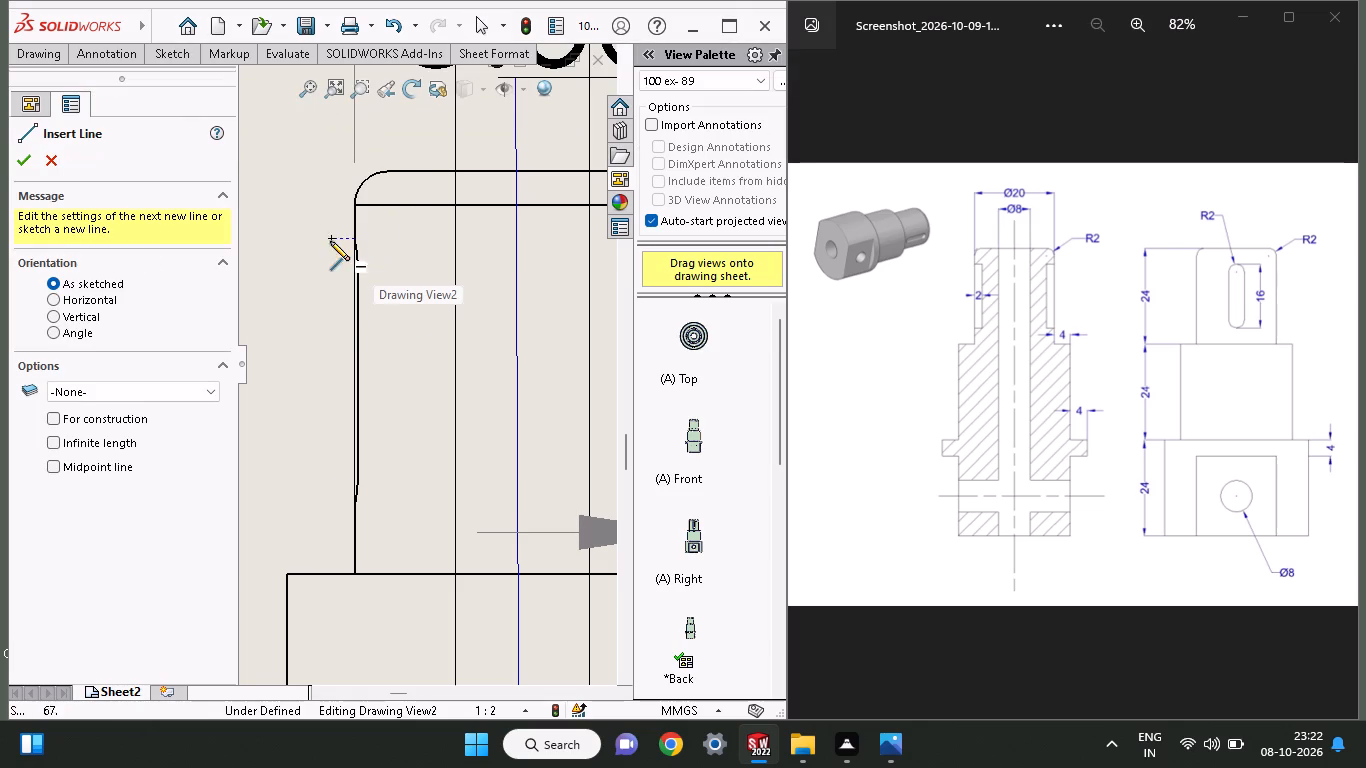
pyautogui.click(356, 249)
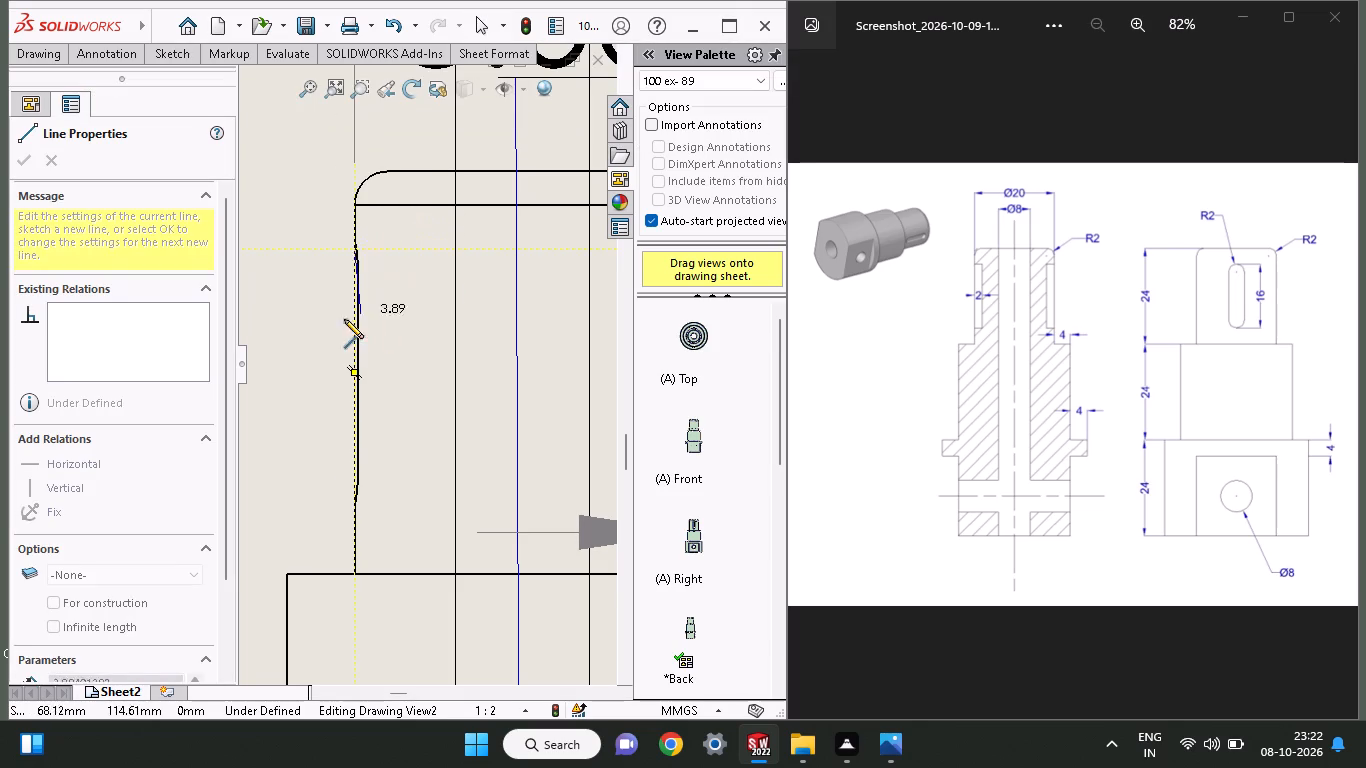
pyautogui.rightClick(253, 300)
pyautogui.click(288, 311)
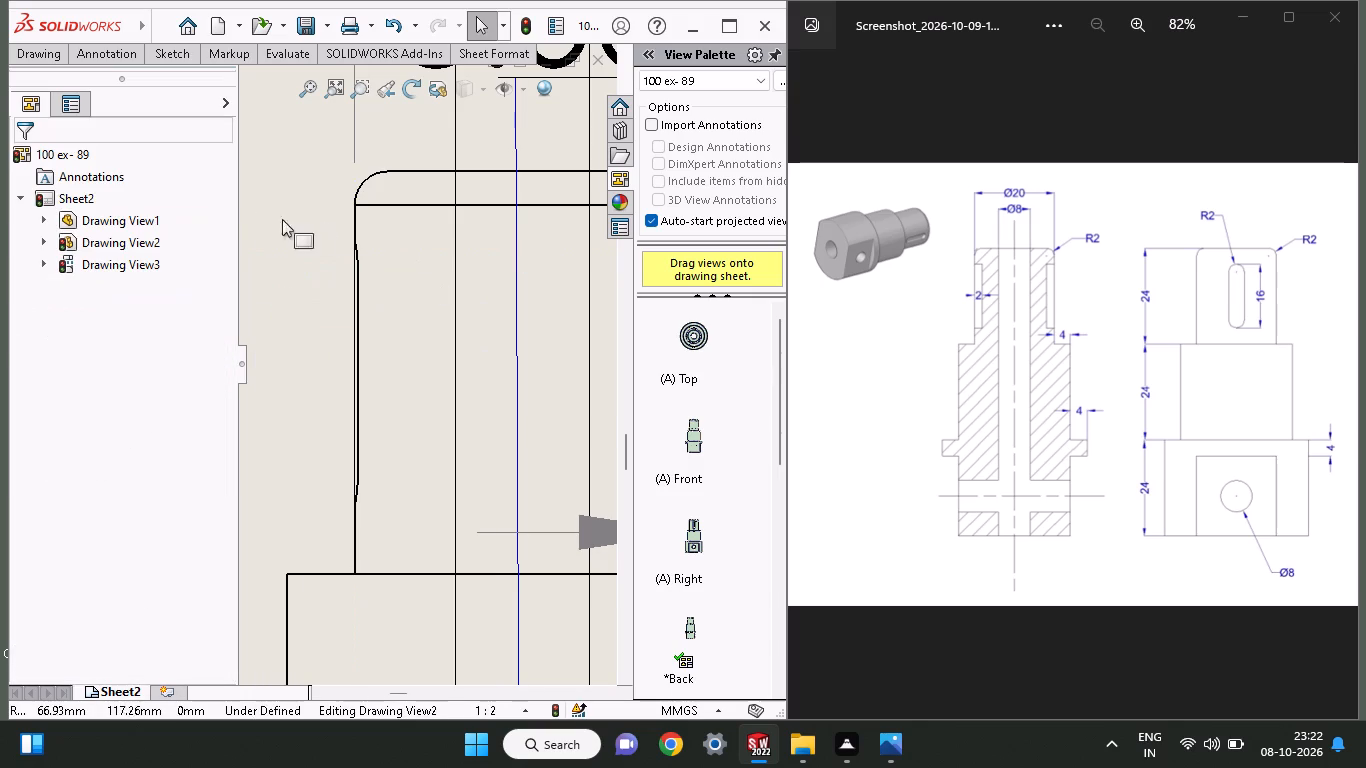
# Sketch an open rectangular groove outline inside the uppermost section's left edge, about 1.1 mm deep and 16 mm tall.
pyautogui.click(179, 56)
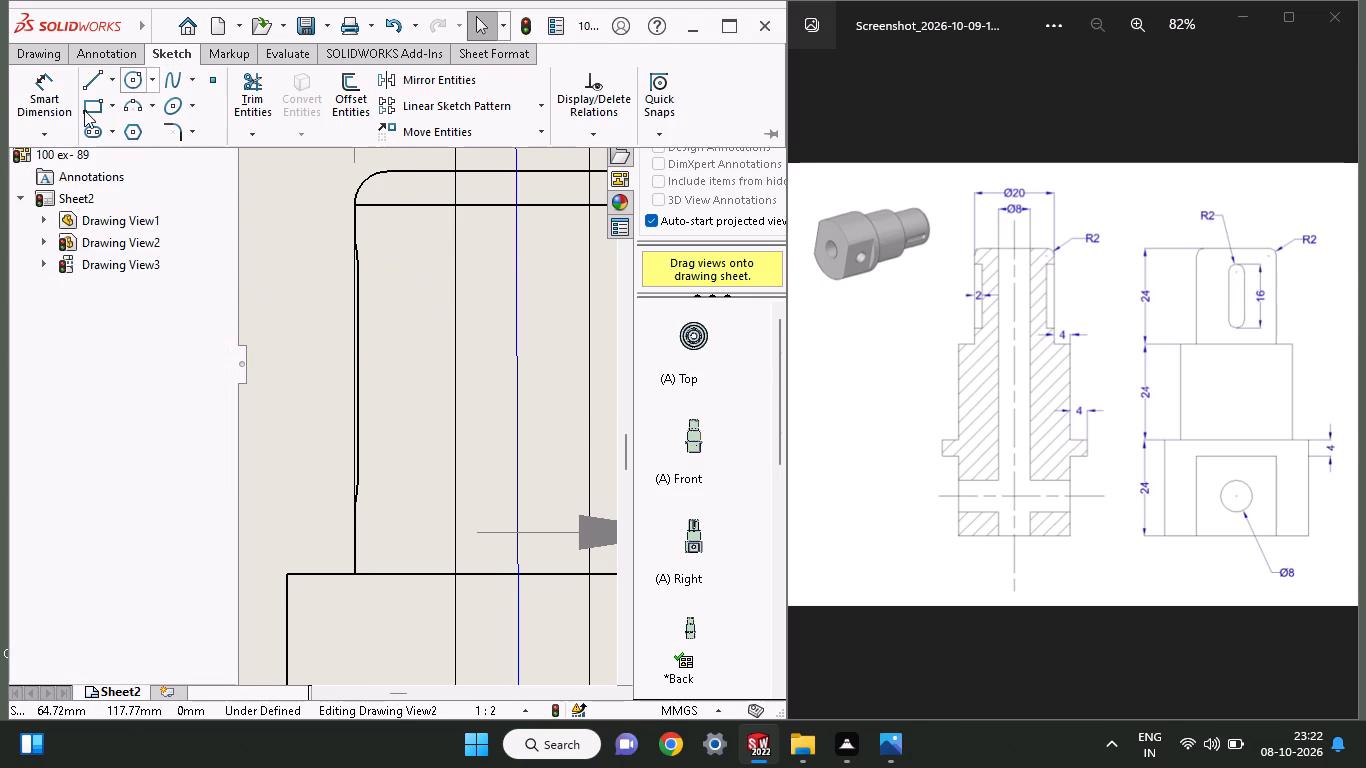
pyautogui.click(99, 79)
pyautogui.click(357, 237)
pyautogui.click(373, 237)
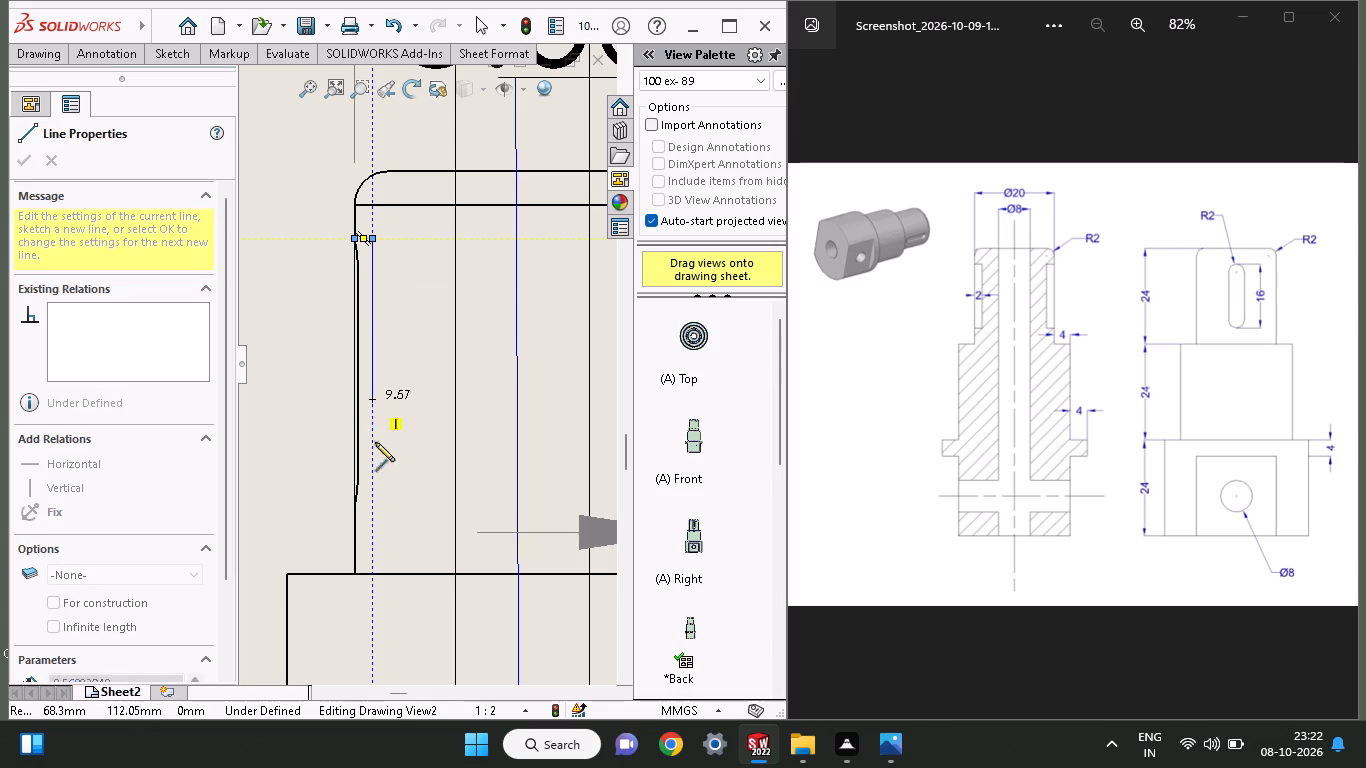
pyautogui.click(374, 502)
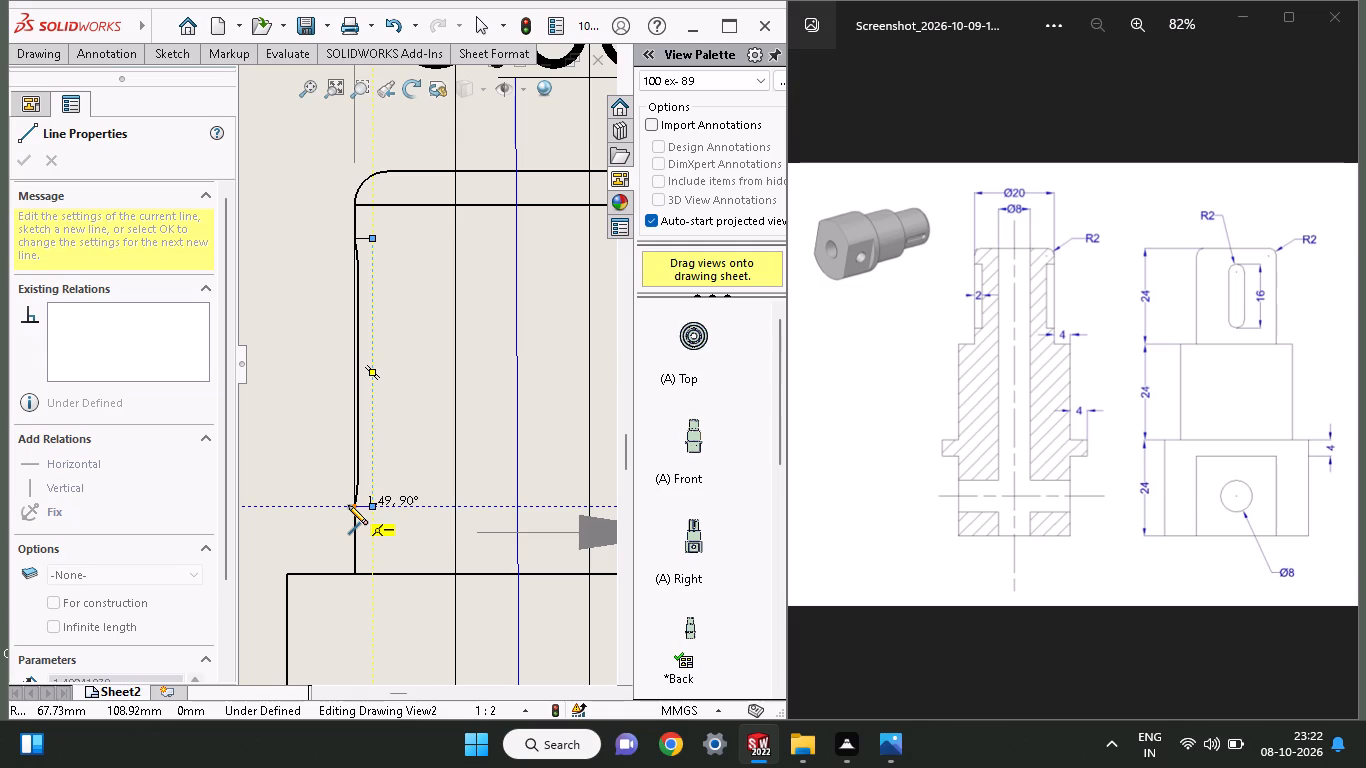
pyautogui.click(348, 505)
pyautogui.rightClick(305, 485)
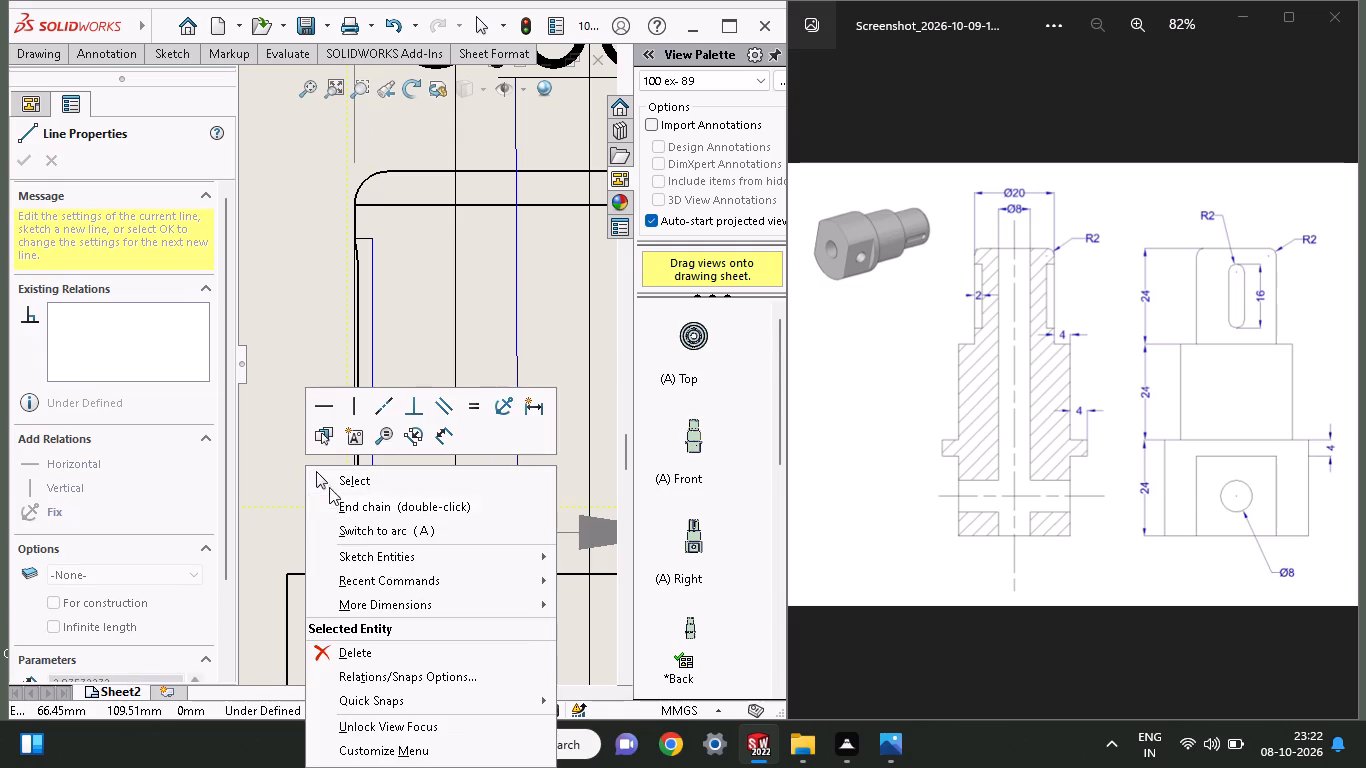
pyautogui.click(329, 479)
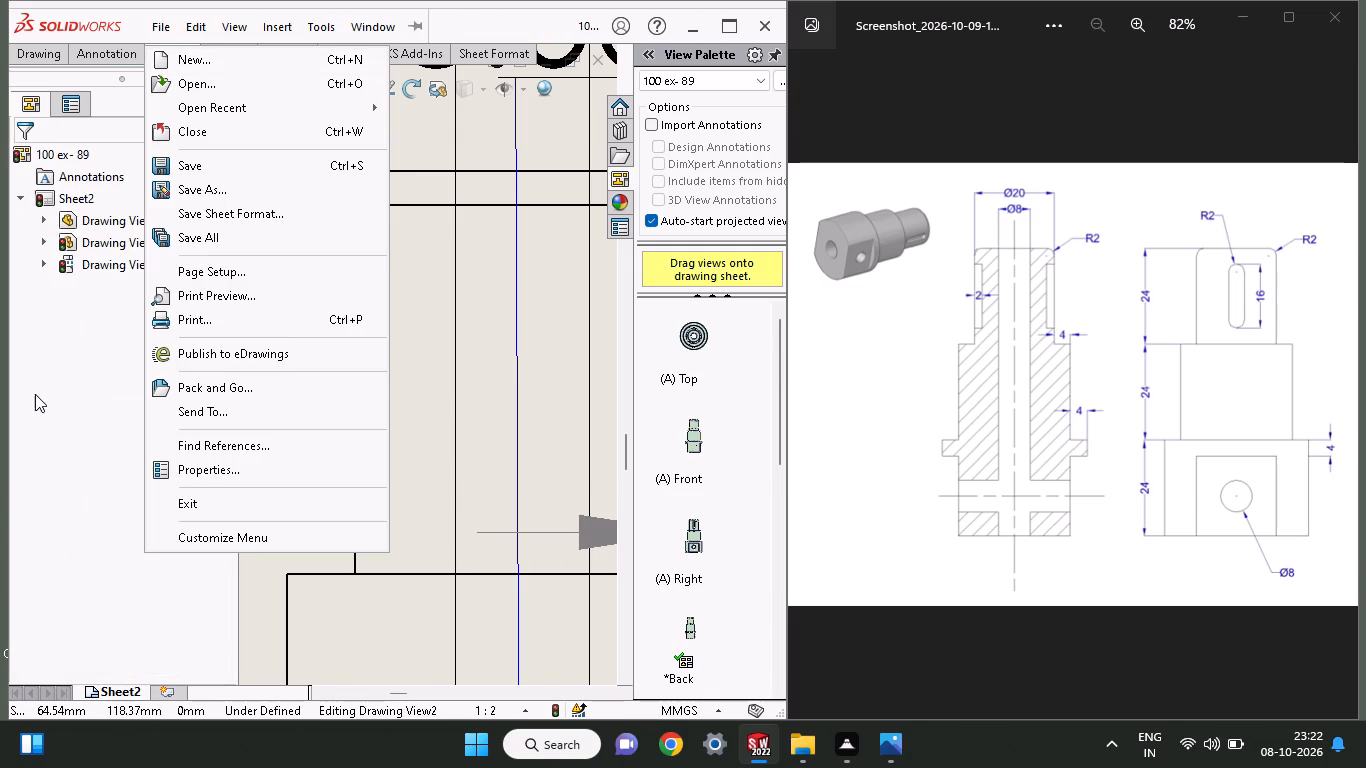
pyautogui.click(35, 394)
# Dimension the groove outline's short top line on the uppermost section and set it to 2 mm.
pyautogui.click(164, 64)
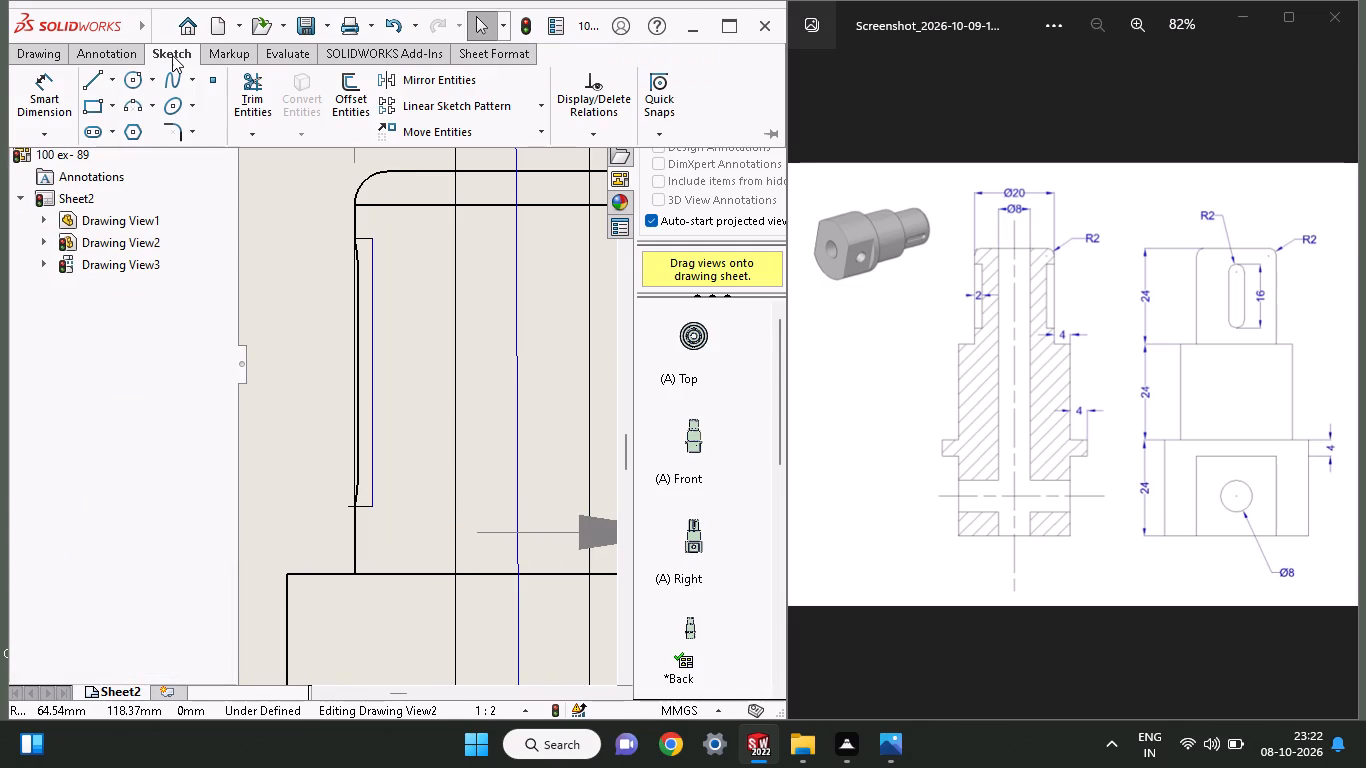
pyautogui.click(67, 76)
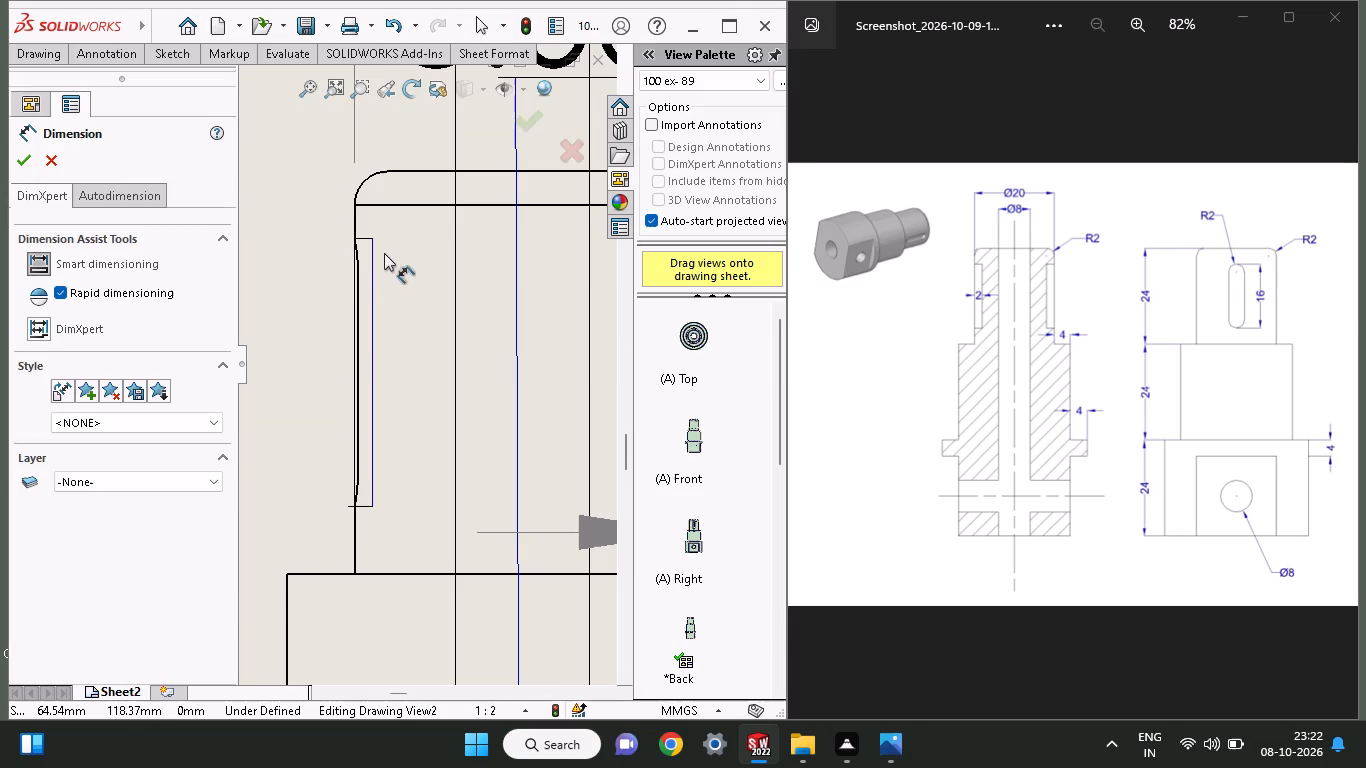
pyautogui.click(364, 238)
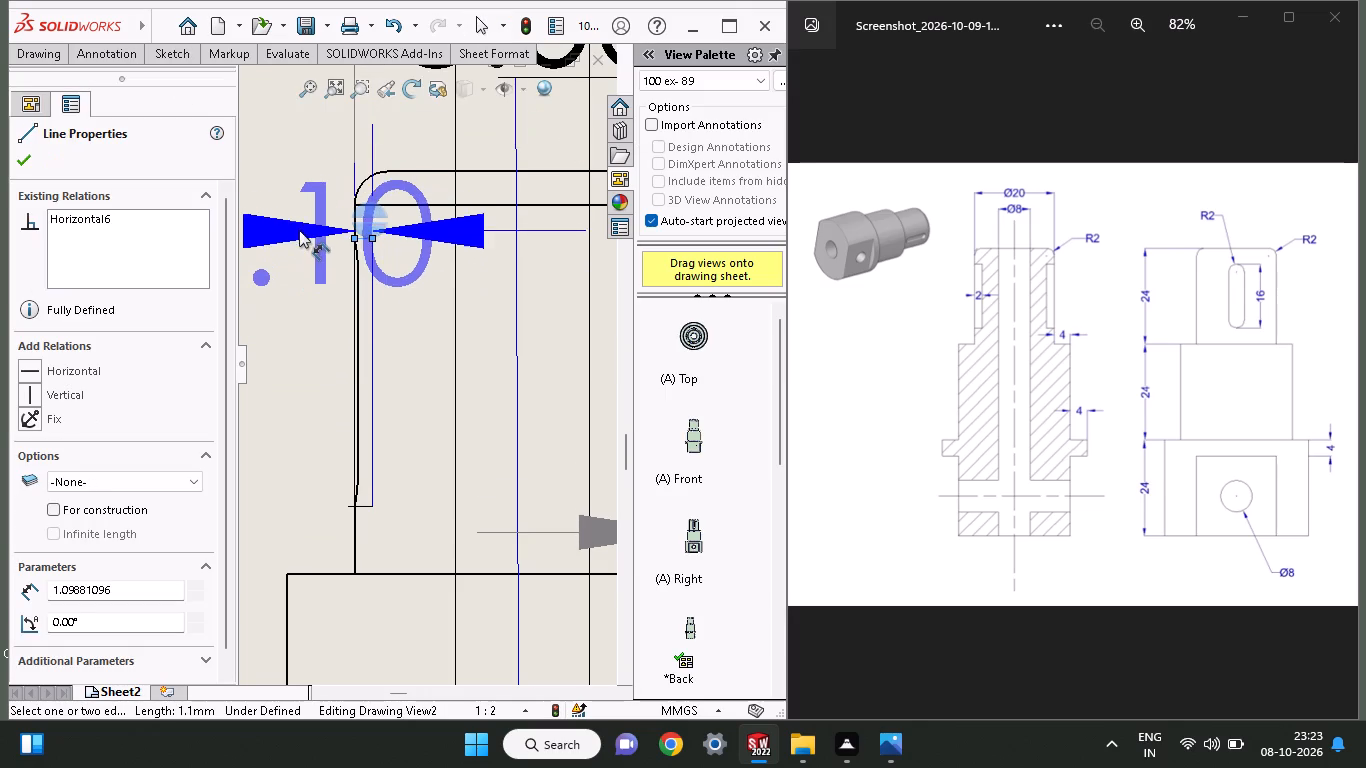
pyautogui.keyDown('ctrl'); pyautogui.scroll(4, 299, 224); pyautogui.keyUp('ctrl')
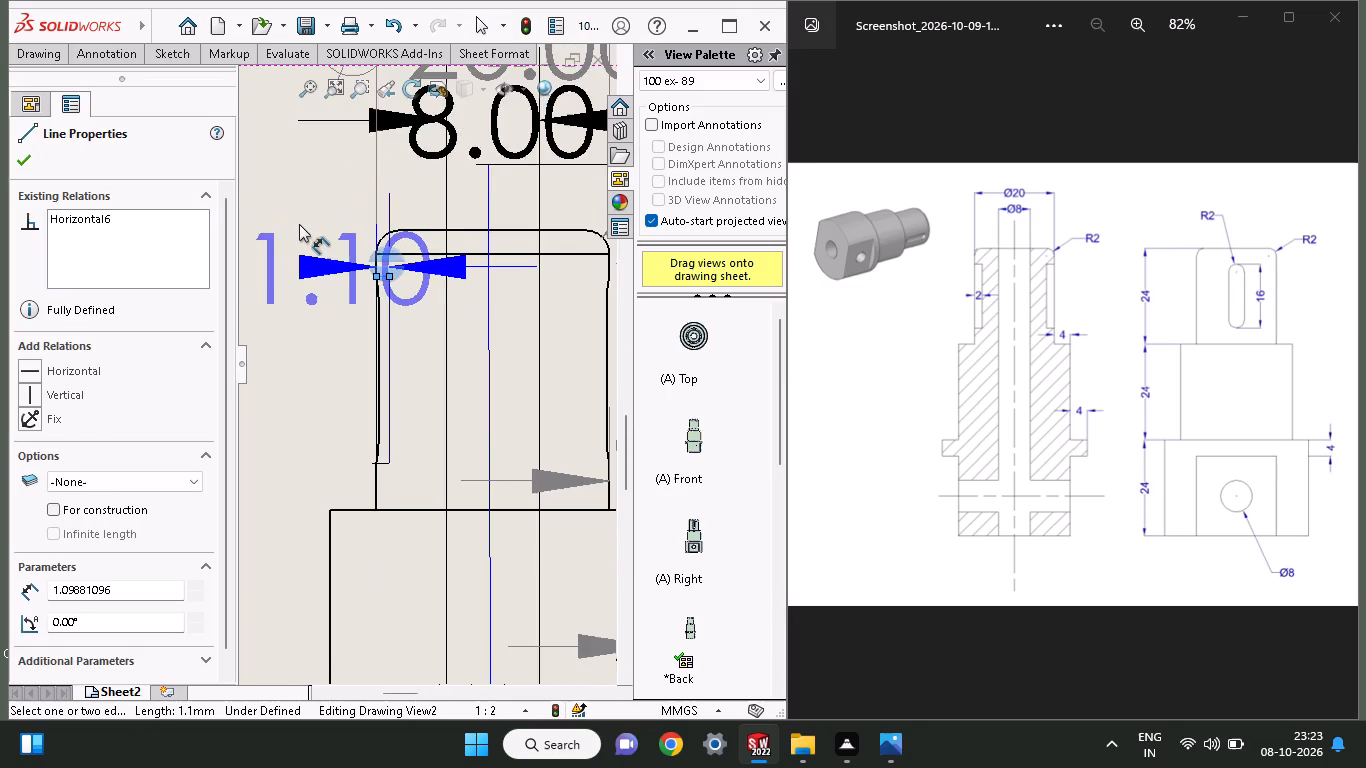
pyautogui.click(303, 306)
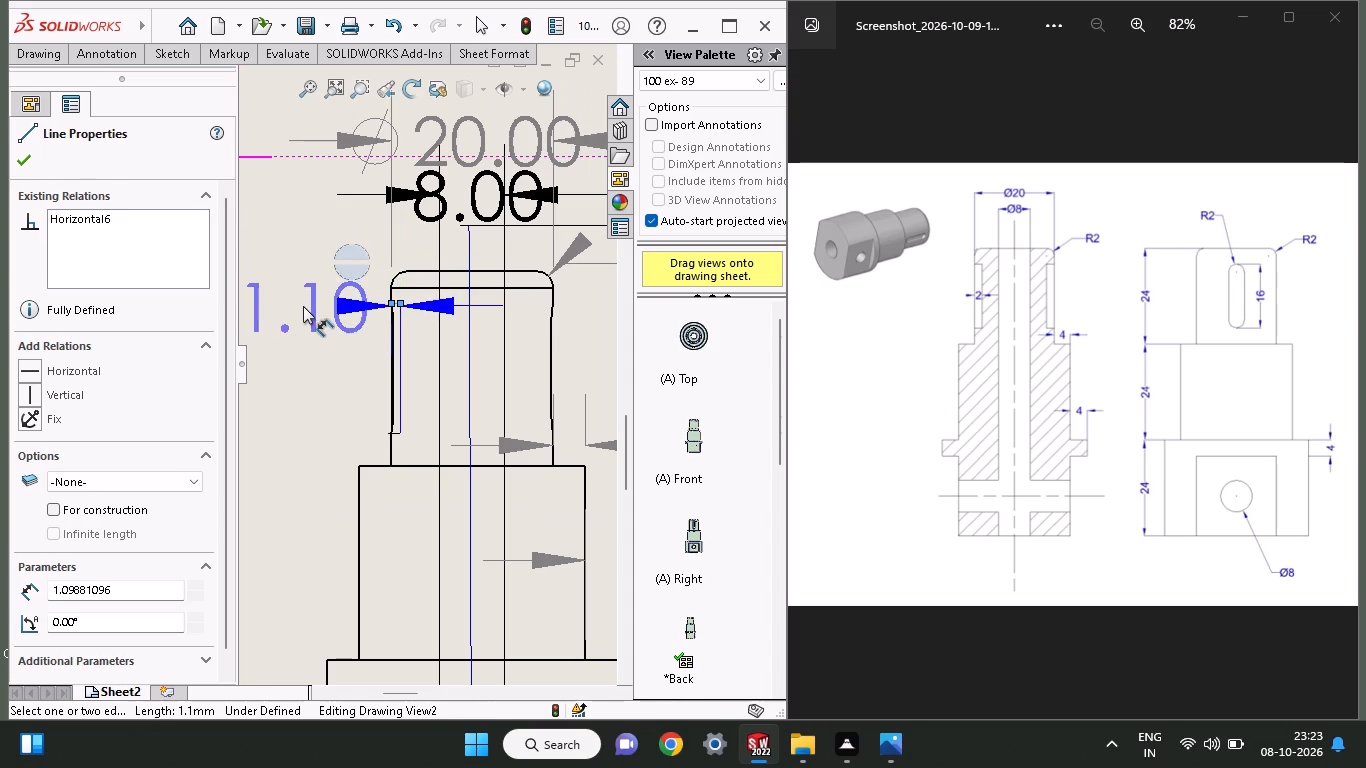
pyautogui.press('2')
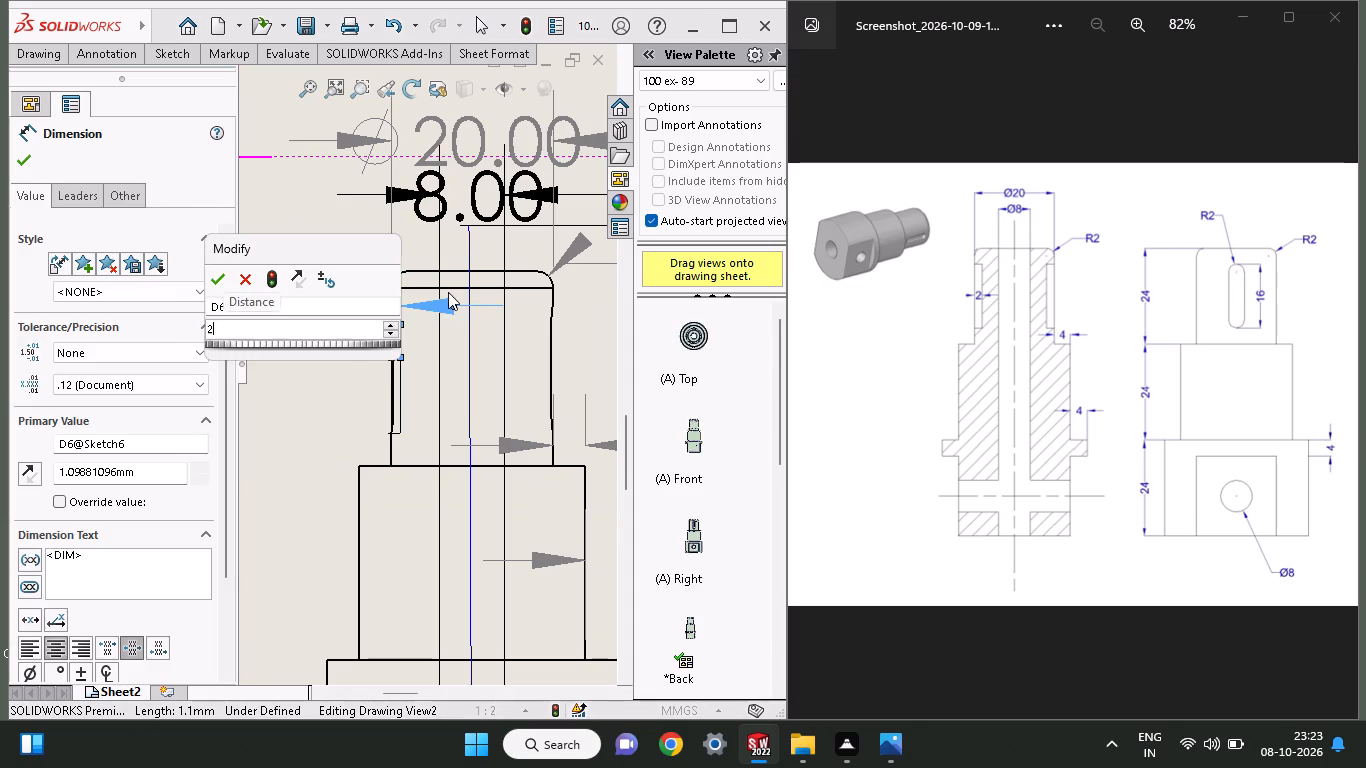
pyautogui.press('Return')
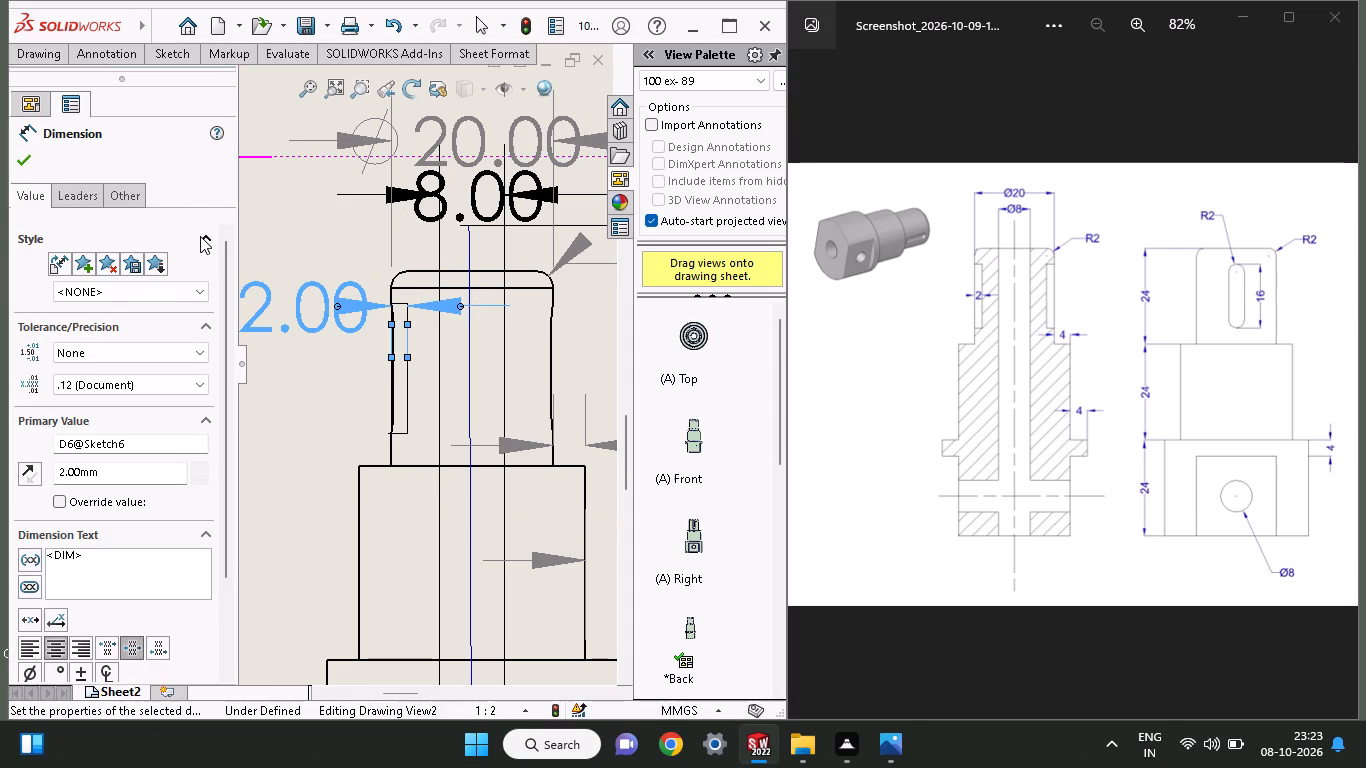
pyautogui.click(25, 161)
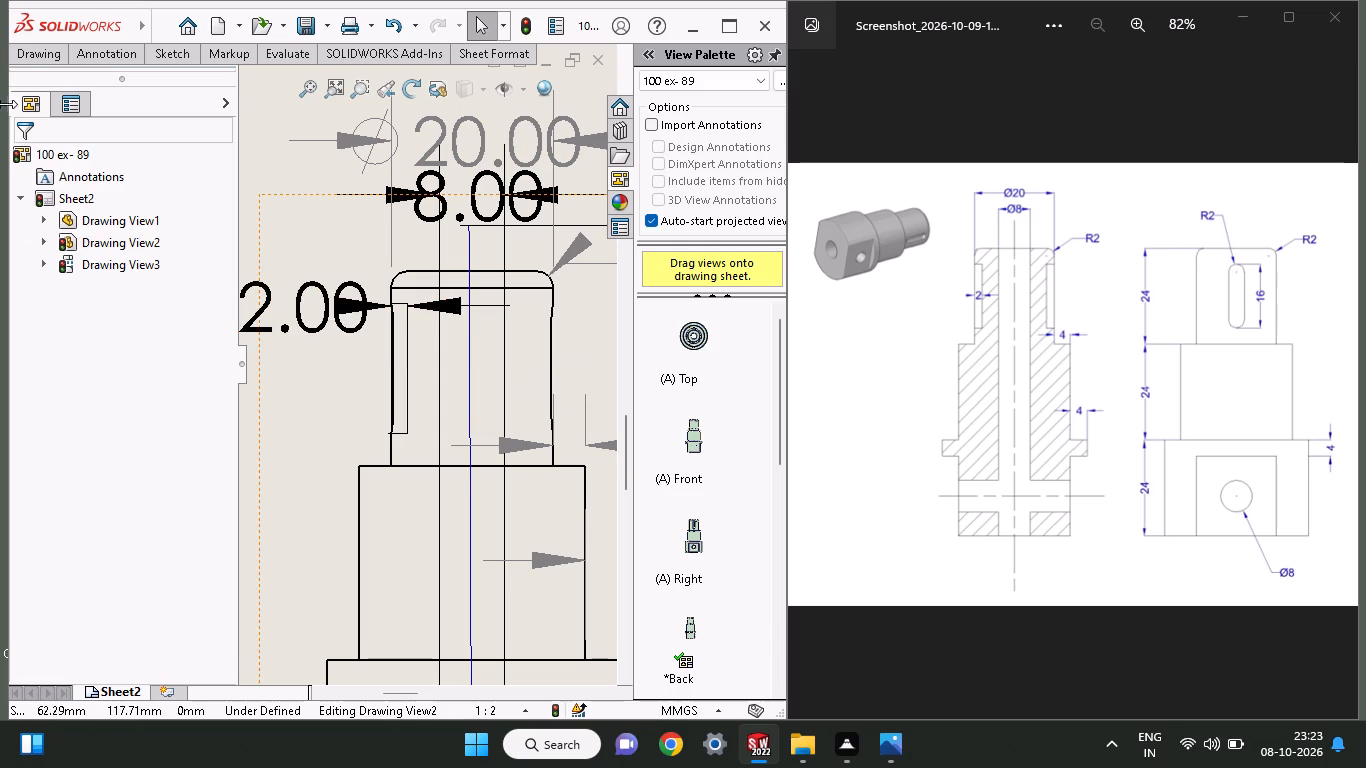
# Sketch a short horizontal line inward from the uppermost section's right edge, level with the groove top, and a vertical line about 15.4 mm down from it.
pyautogui.click(161, 52)
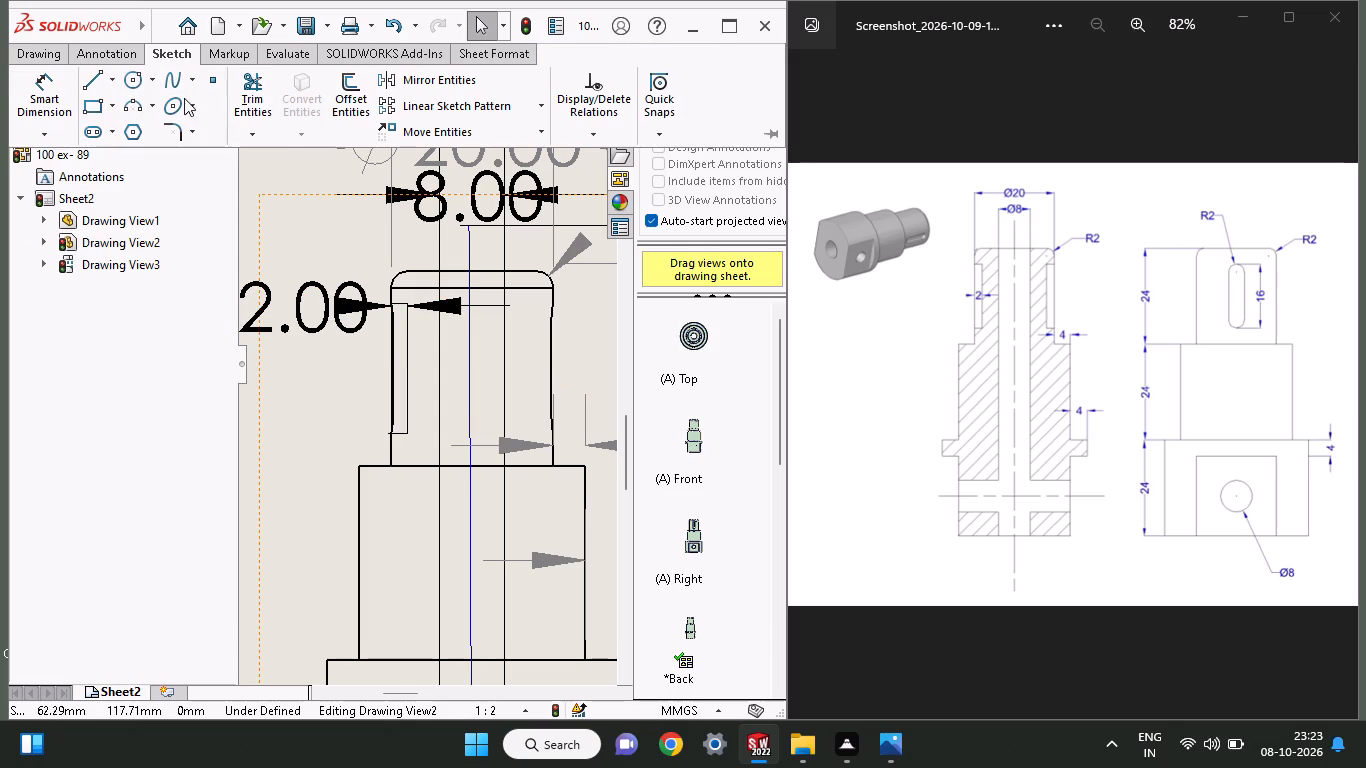
pyautogui.click(92, 90)
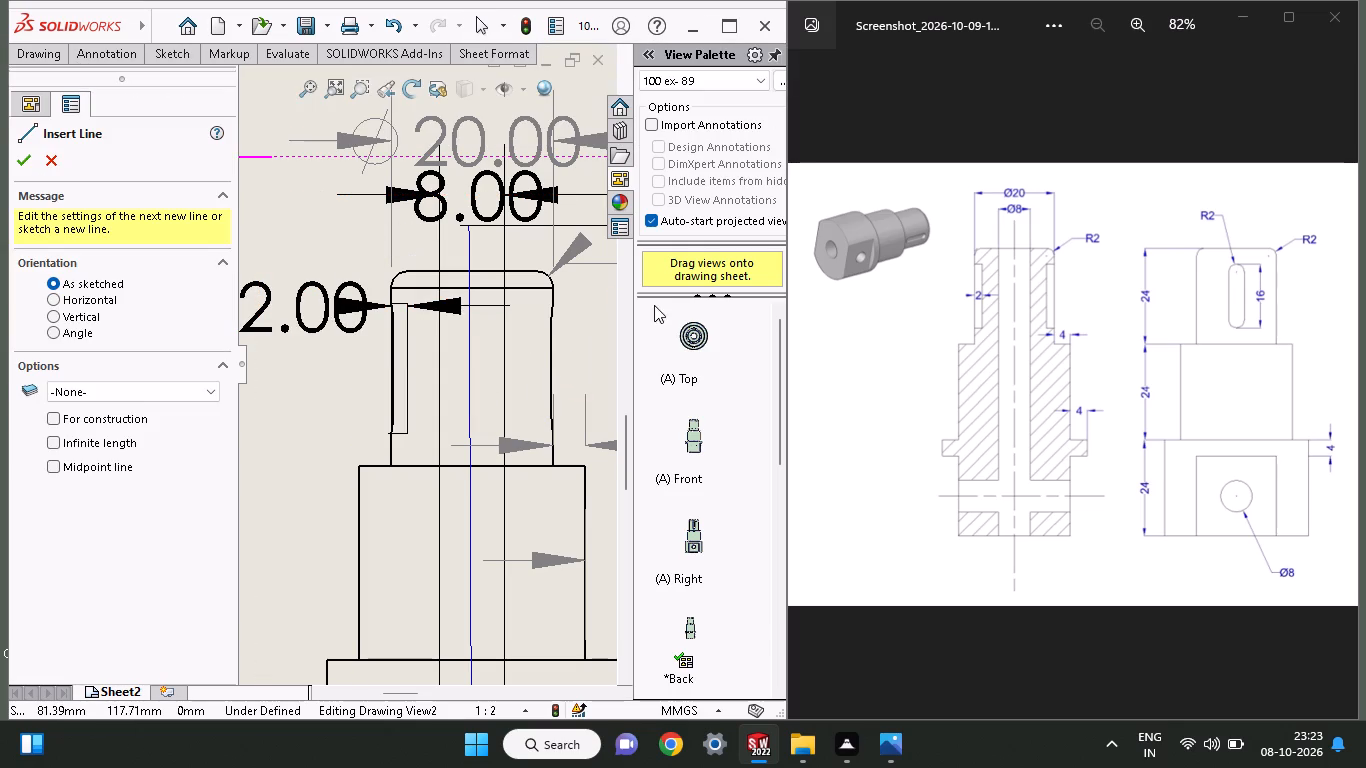
pyautogui.click(551, 305)
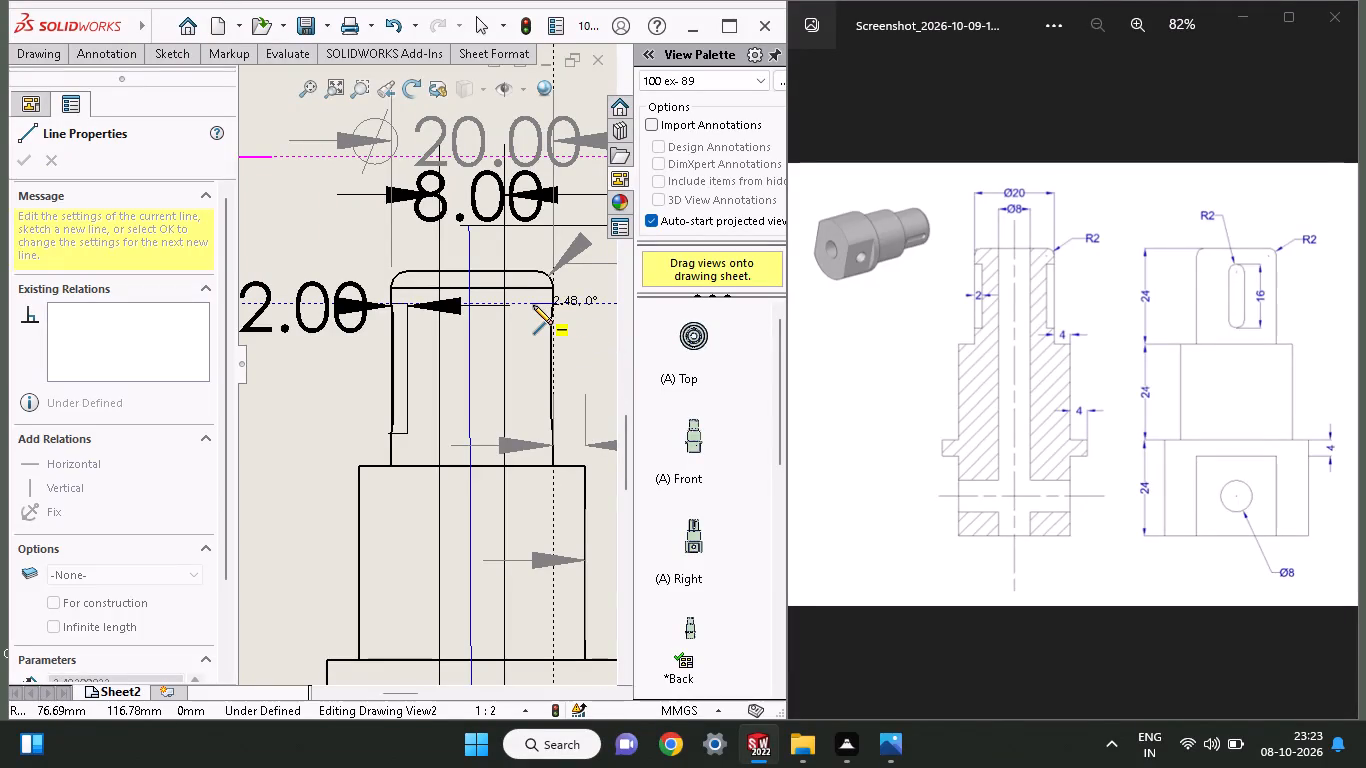
pyautogui.click(529, 305)
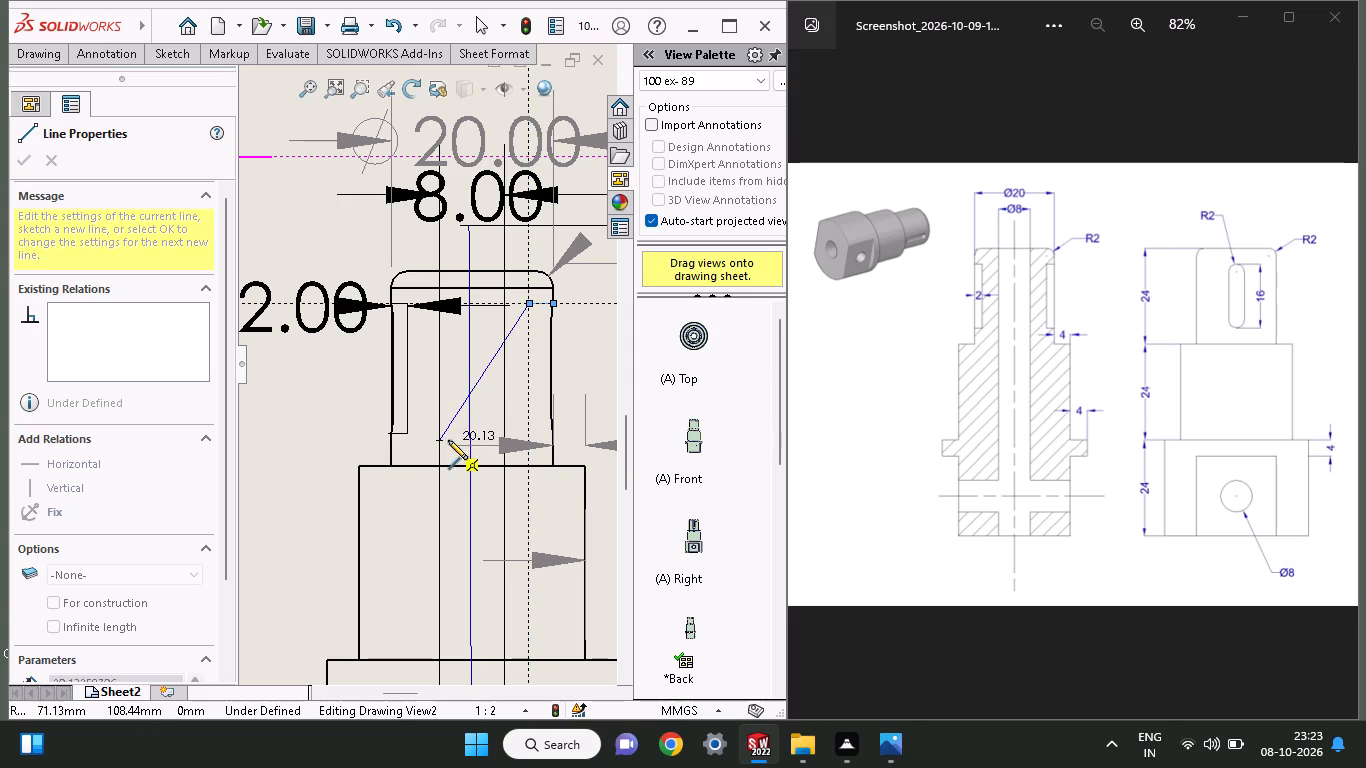
pyautogui.click(527, 428)
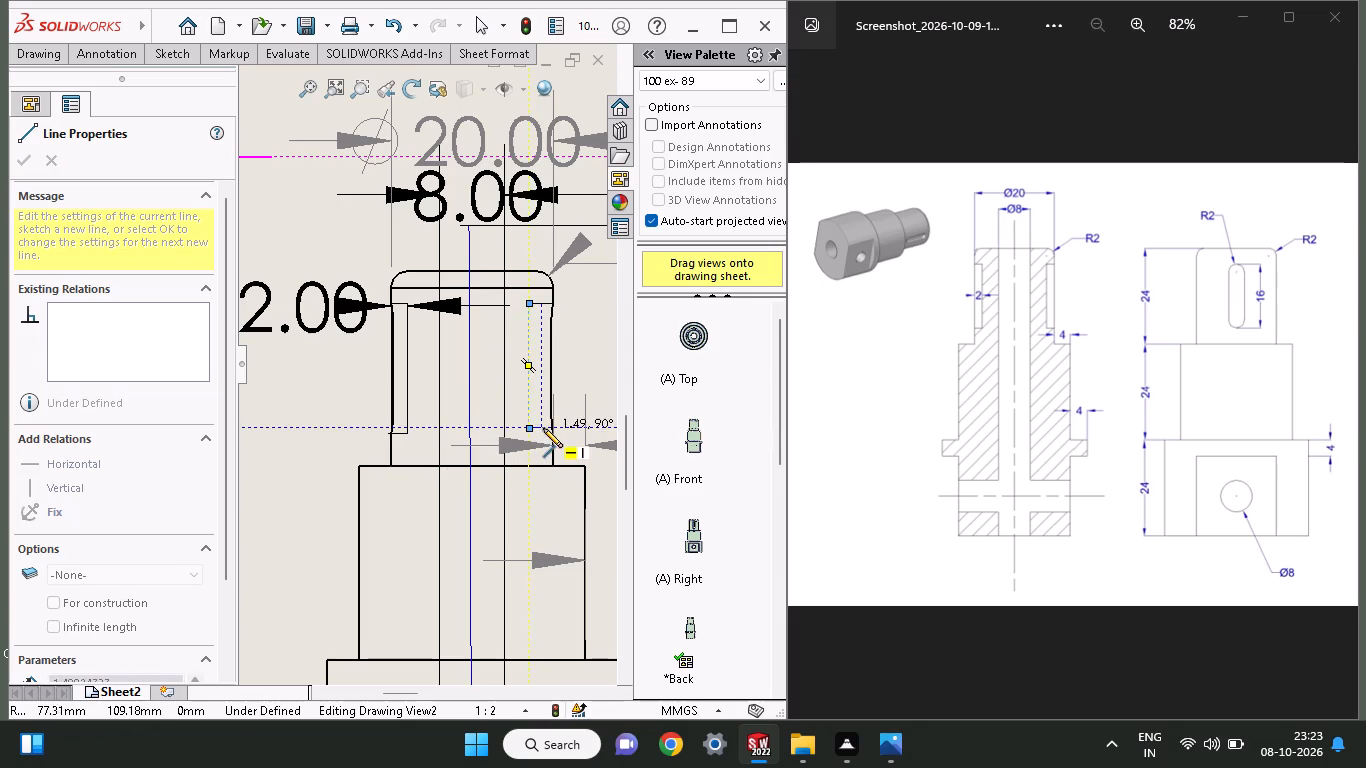
pyautogui.rightClick(564, 367)
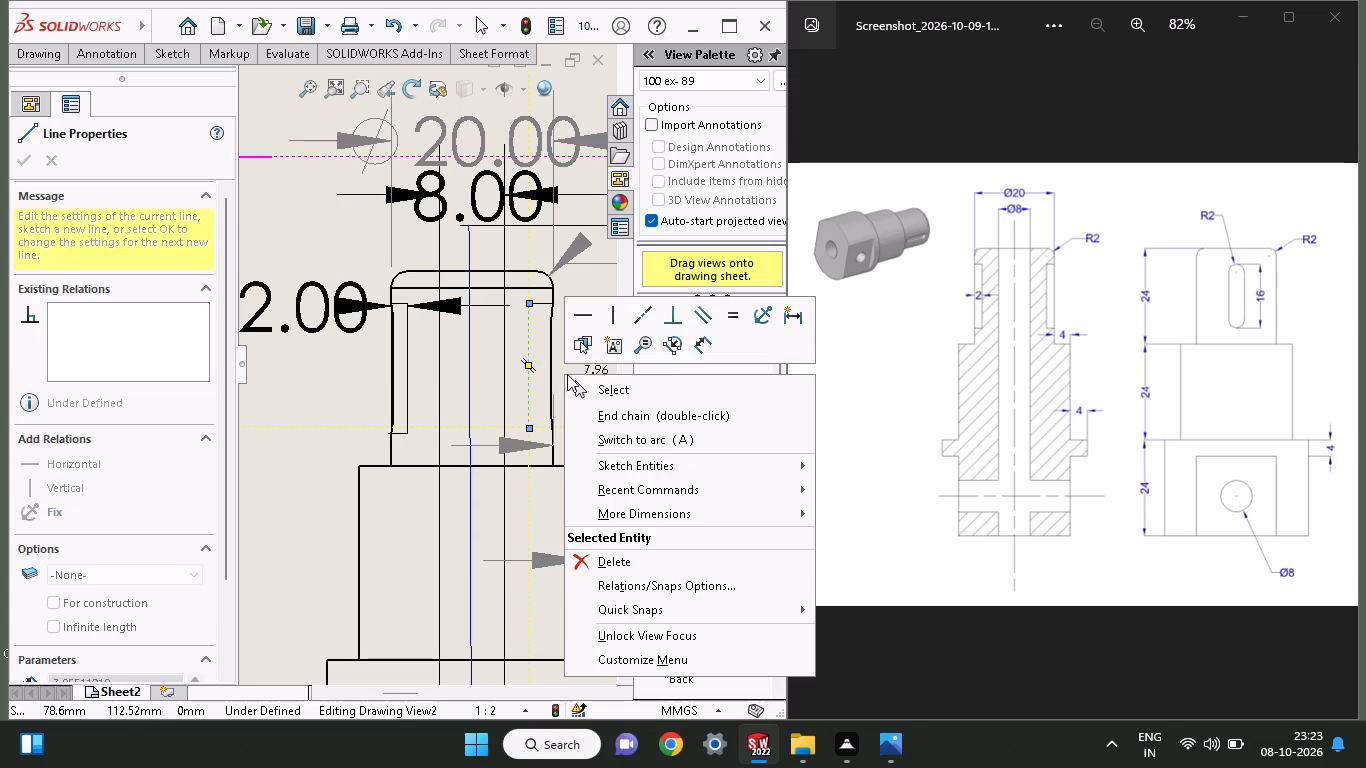
pyautogui.click(567, 385)
pyautogui.rightClick(567, 370)
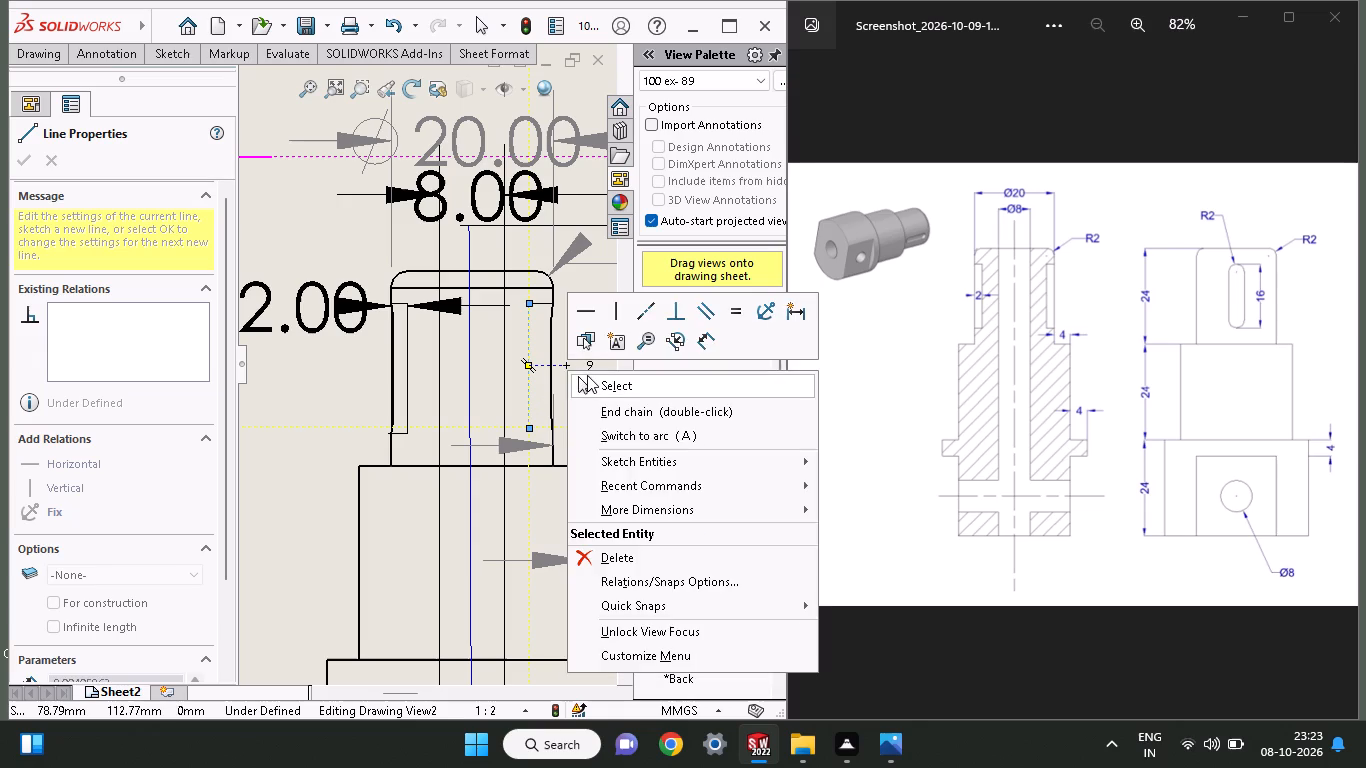
pyautogui.click(589, 376)
# Delete the vertical line just sketched inside the uppermost section's right edge.
pyautogui.click(527, 397)
pyautogui.rightClick(527, 397)
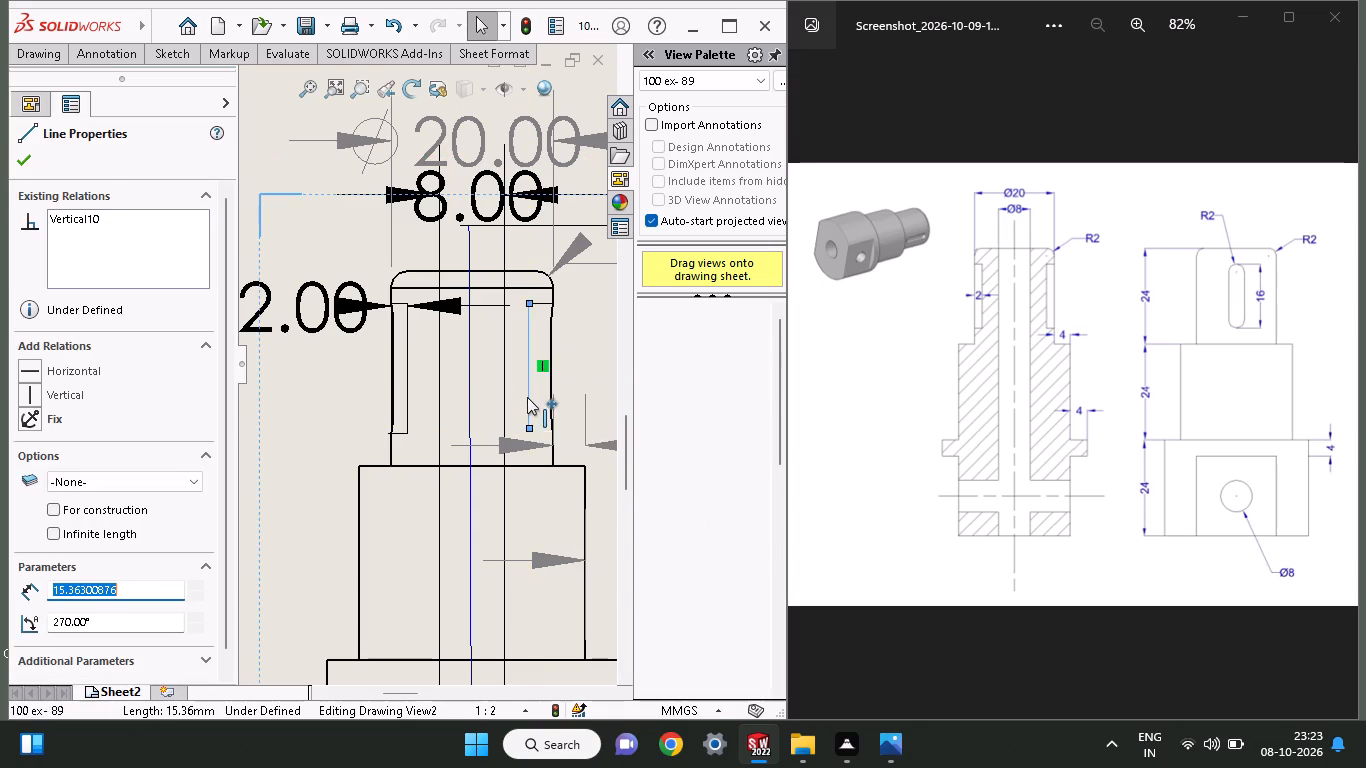
pyautogui.click(546, 523)
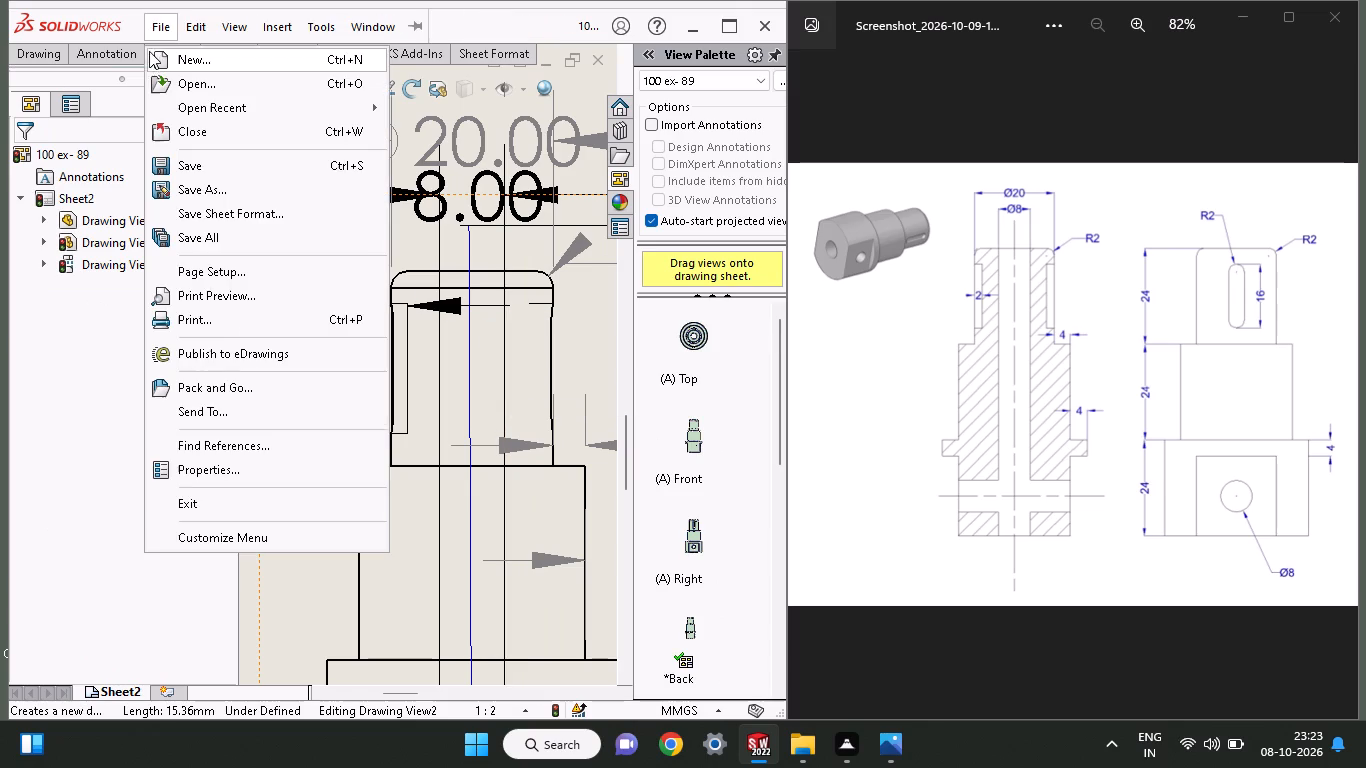
pyautogui.click(26, 368)
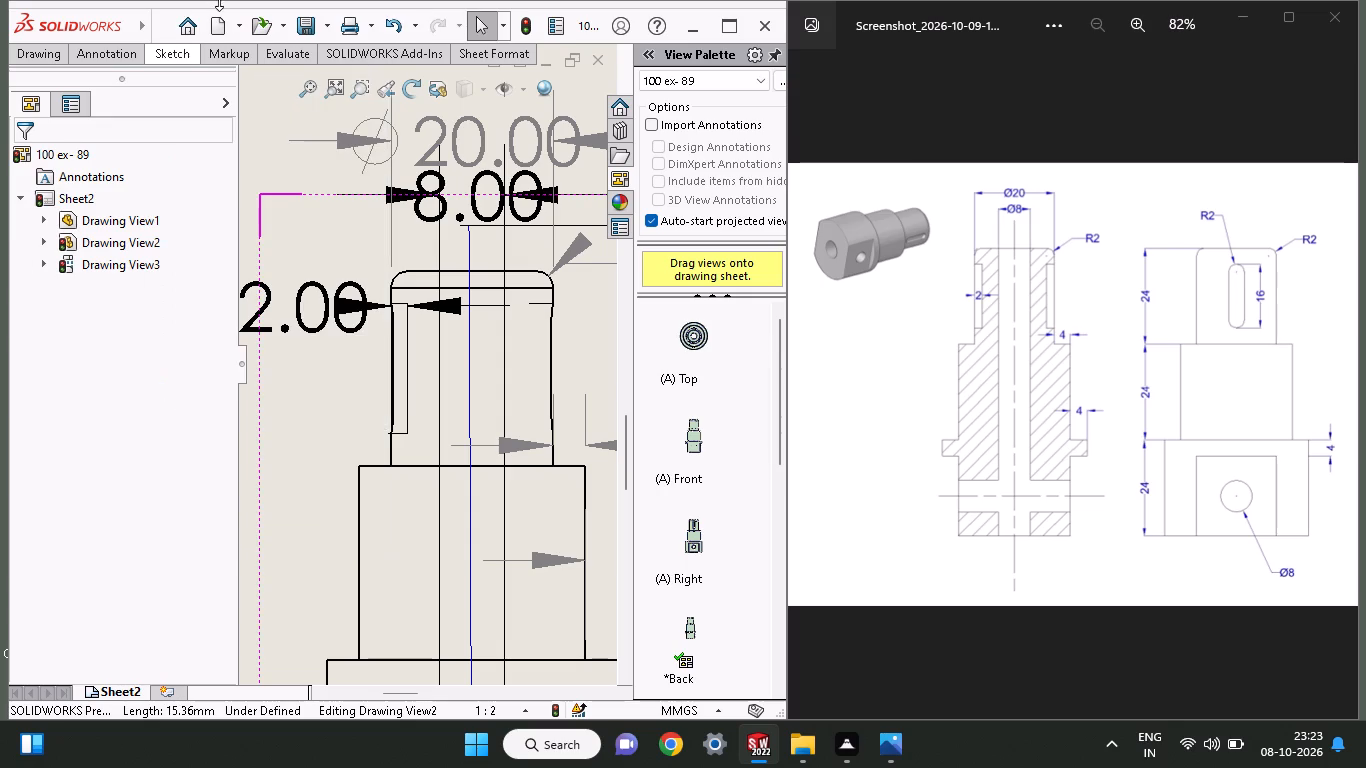
# Sketch an open rectangular groove outline inside the uppermost section's right edge, about 3.8 mm deep and 16 mm tall, level with the opposite groove.
pyautogui.click(181, 60)
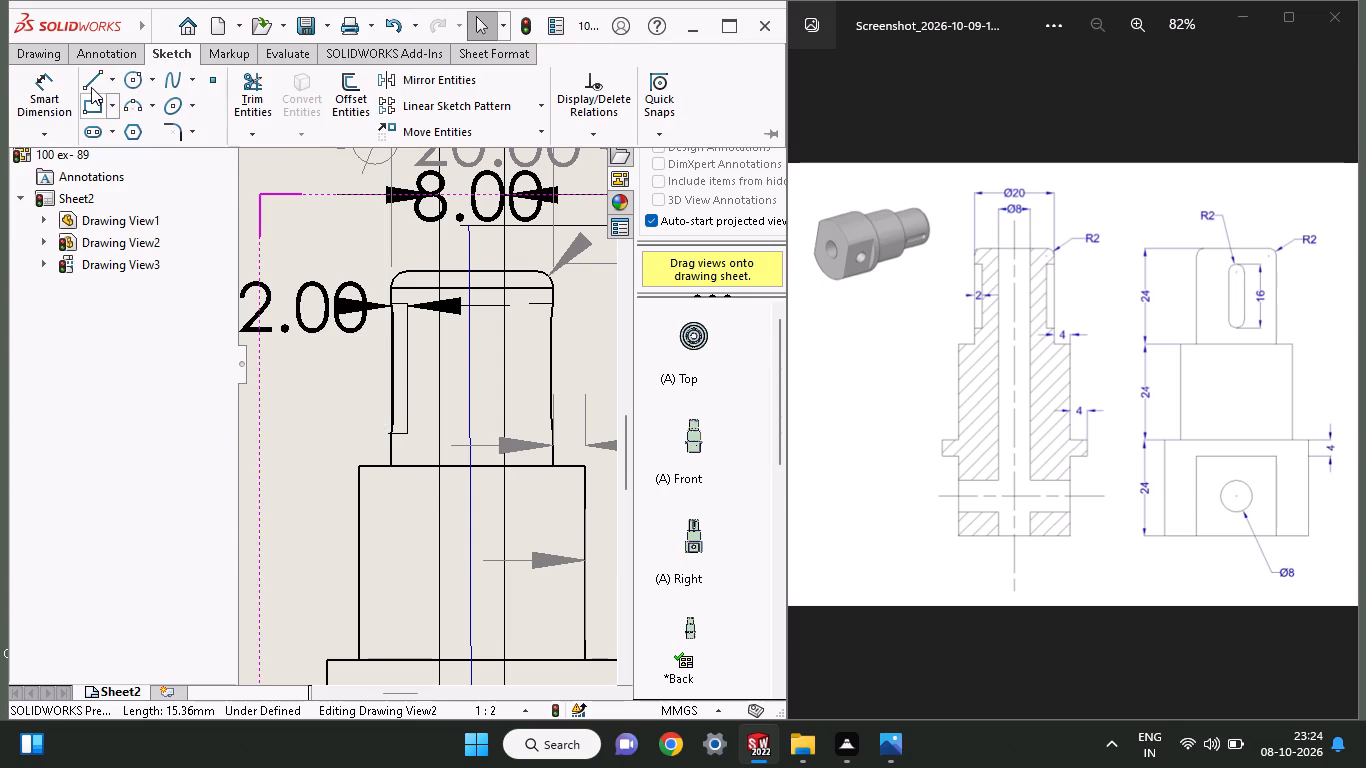
pyautogui.click(91, 87)
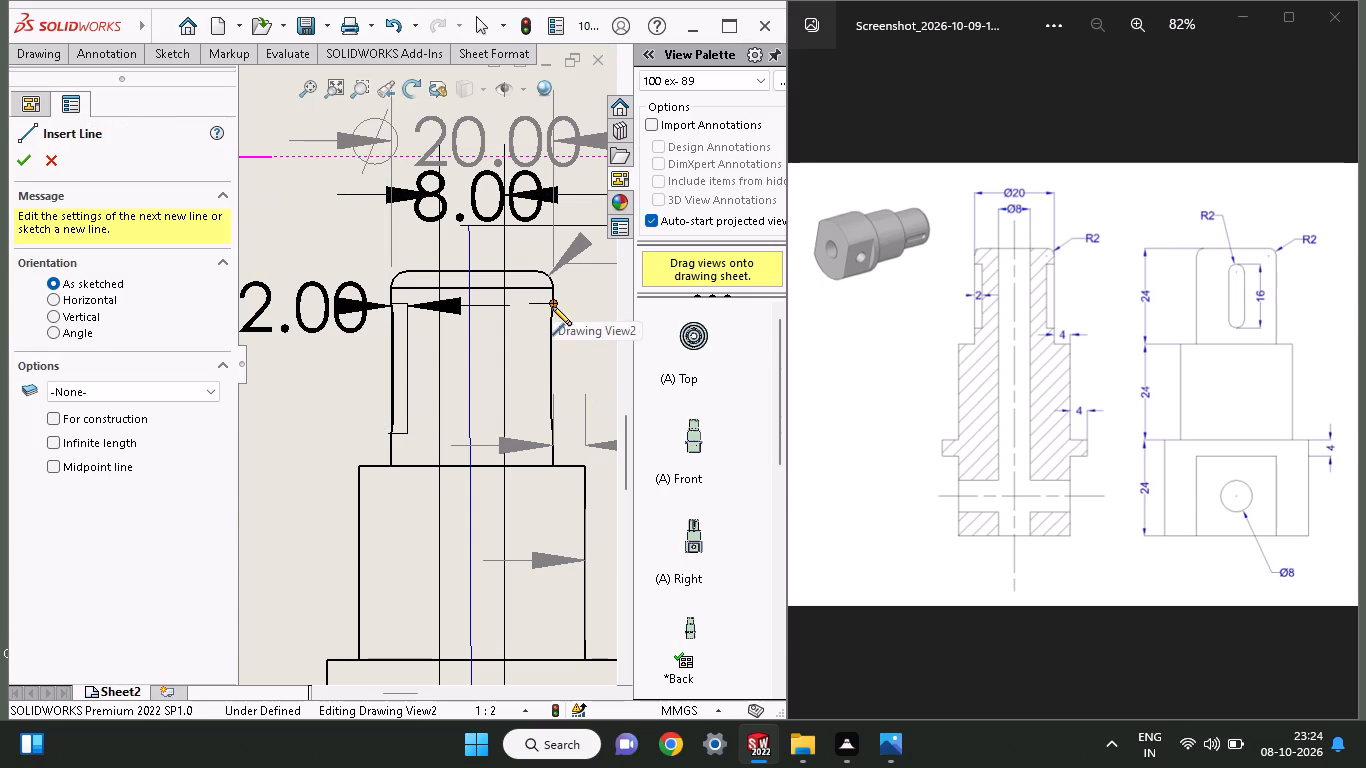
pyautogui.click(552, 306)
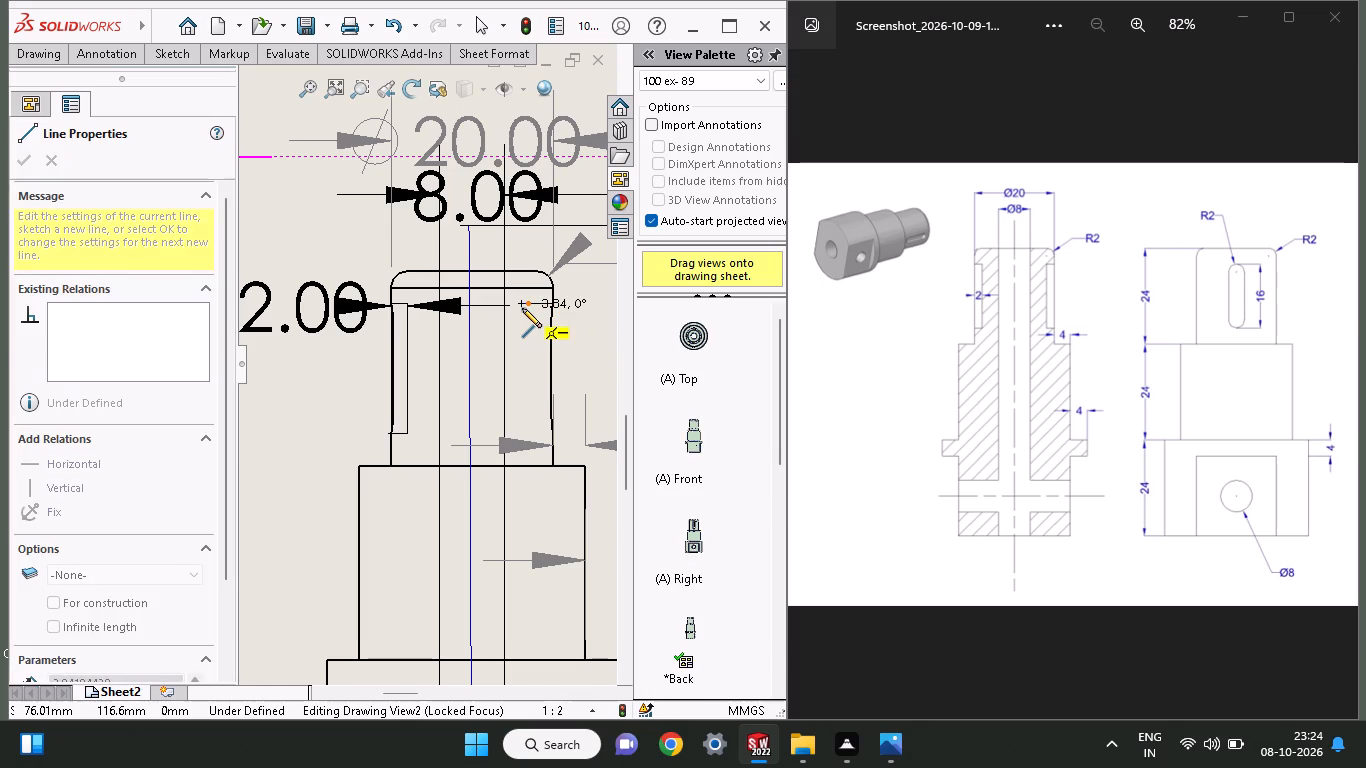
pyautogui.click(522, 308)
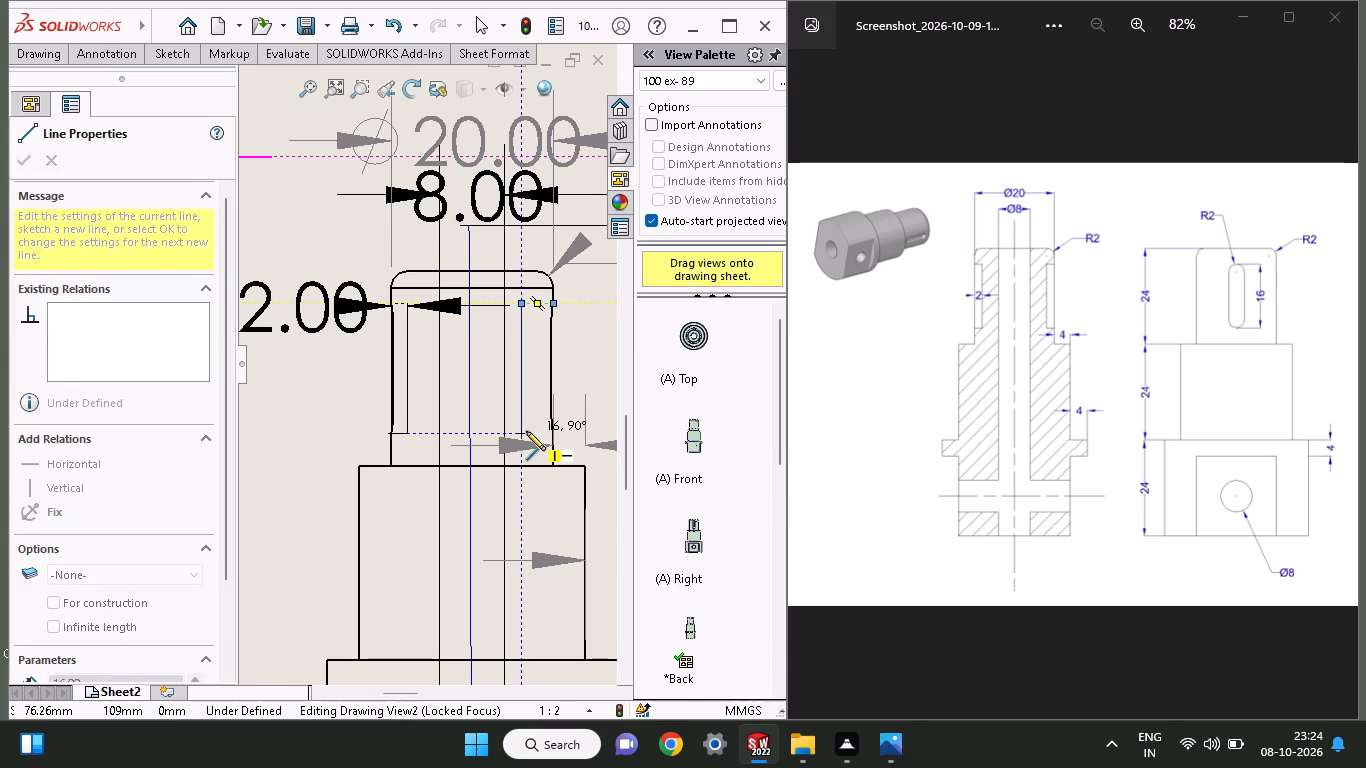
pyautogui.click(526, 431)
pyautogui.click(552, 431)
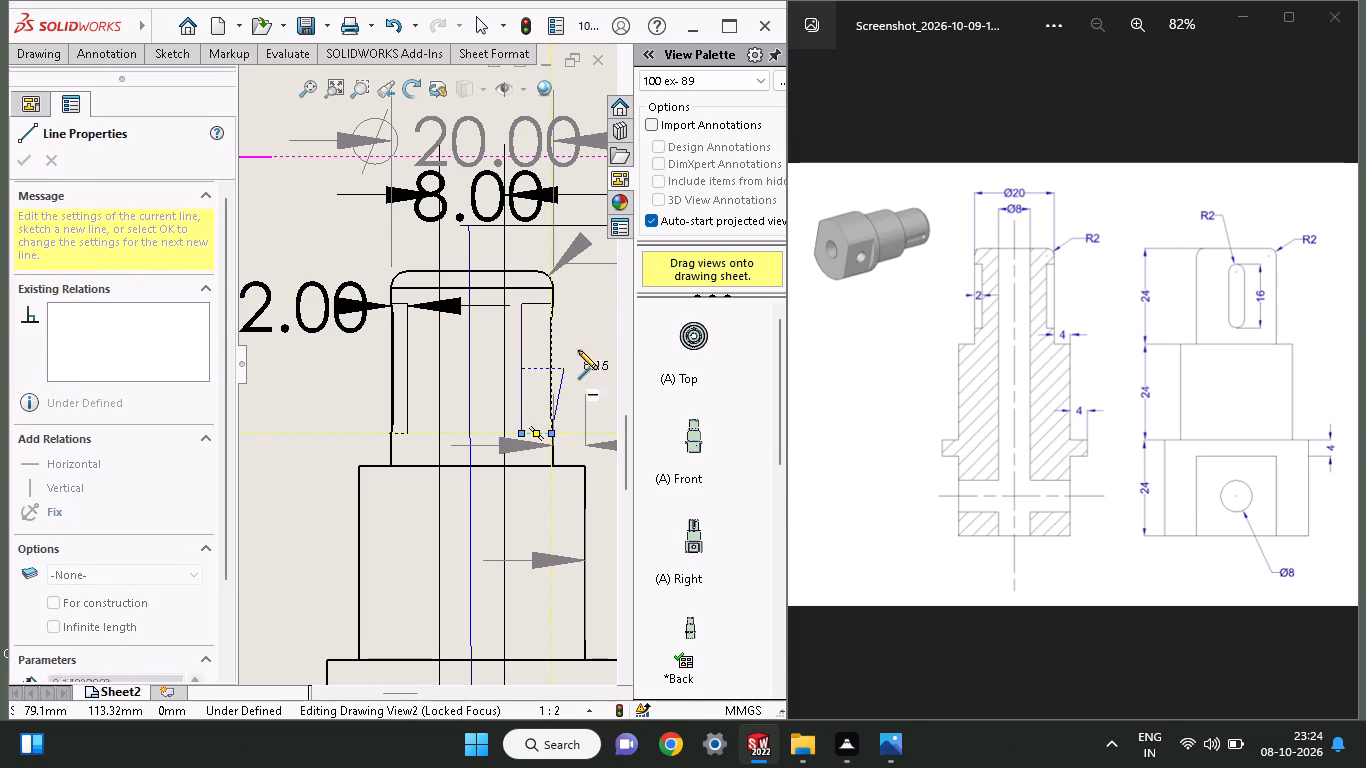
pyautogui.rightClick(581, 345)
pyautogui.click(596, 358)
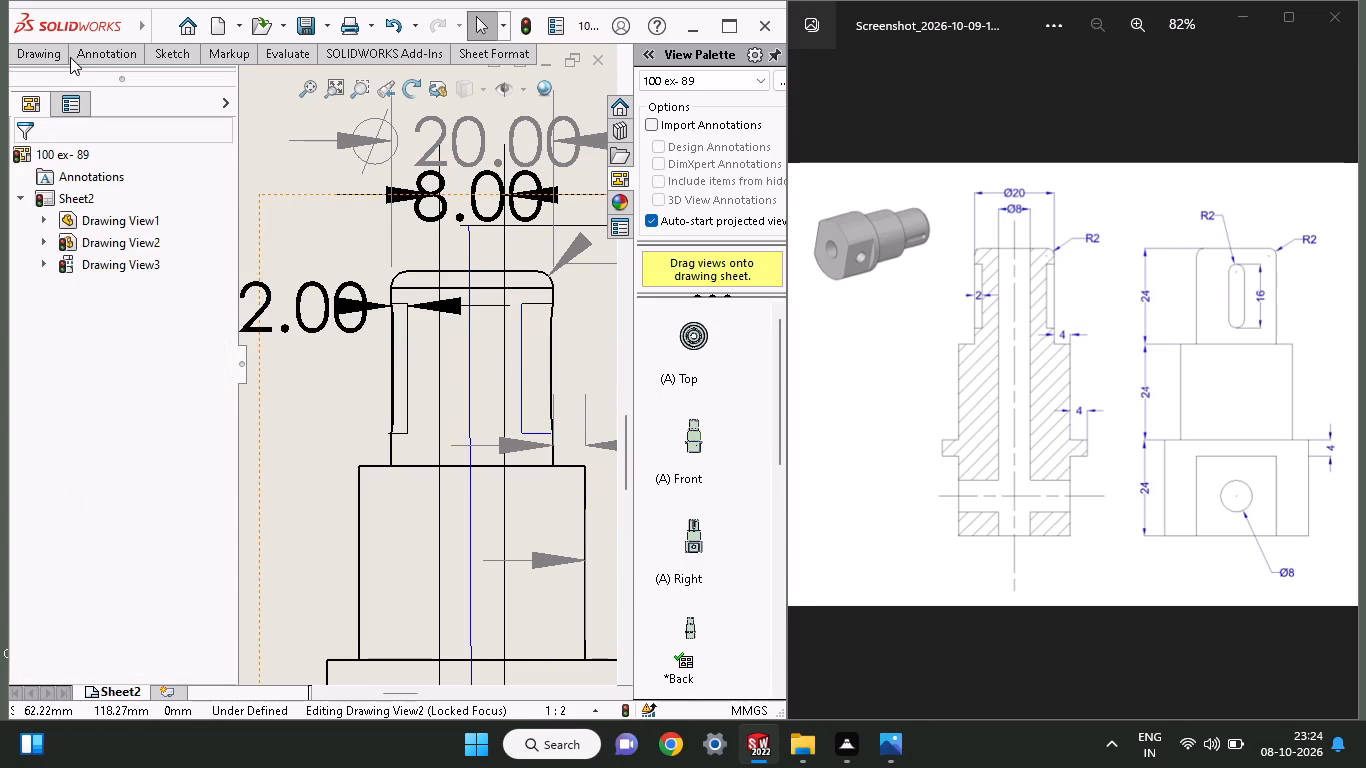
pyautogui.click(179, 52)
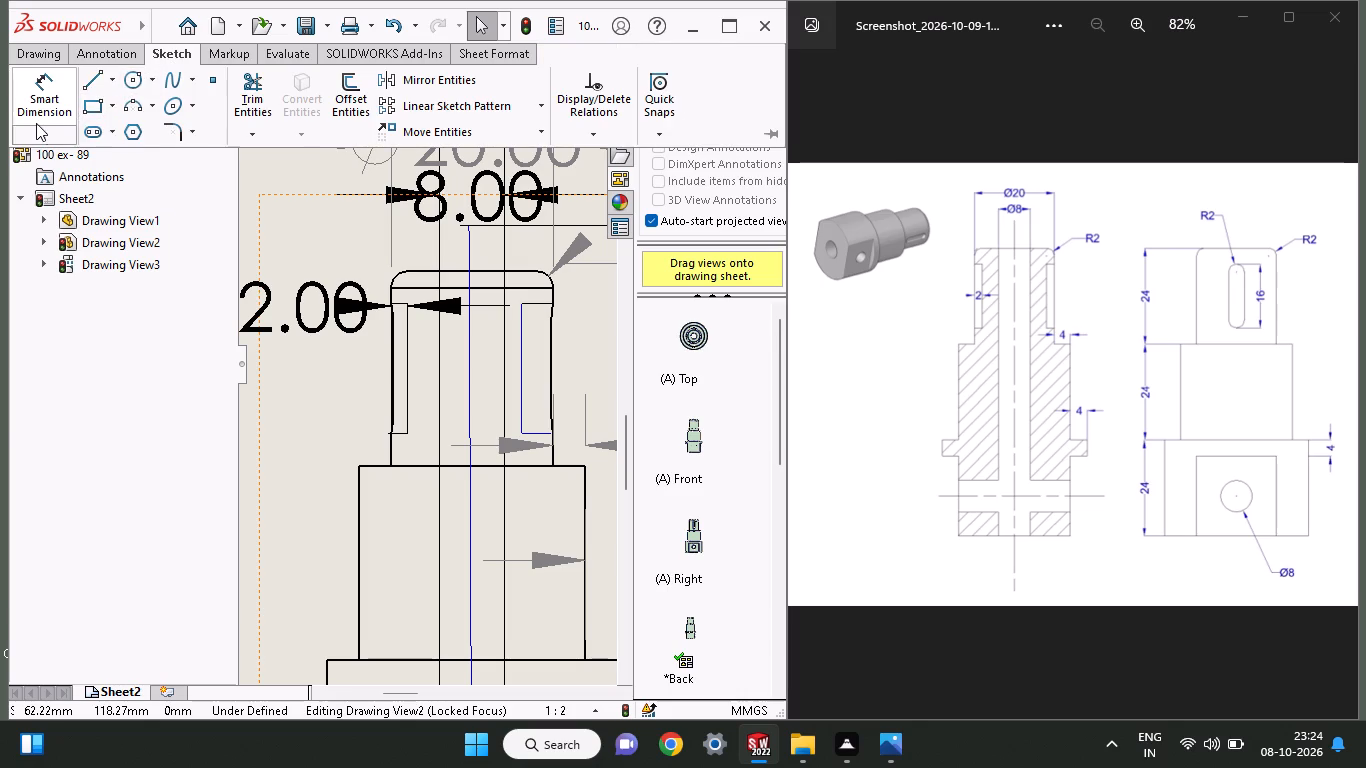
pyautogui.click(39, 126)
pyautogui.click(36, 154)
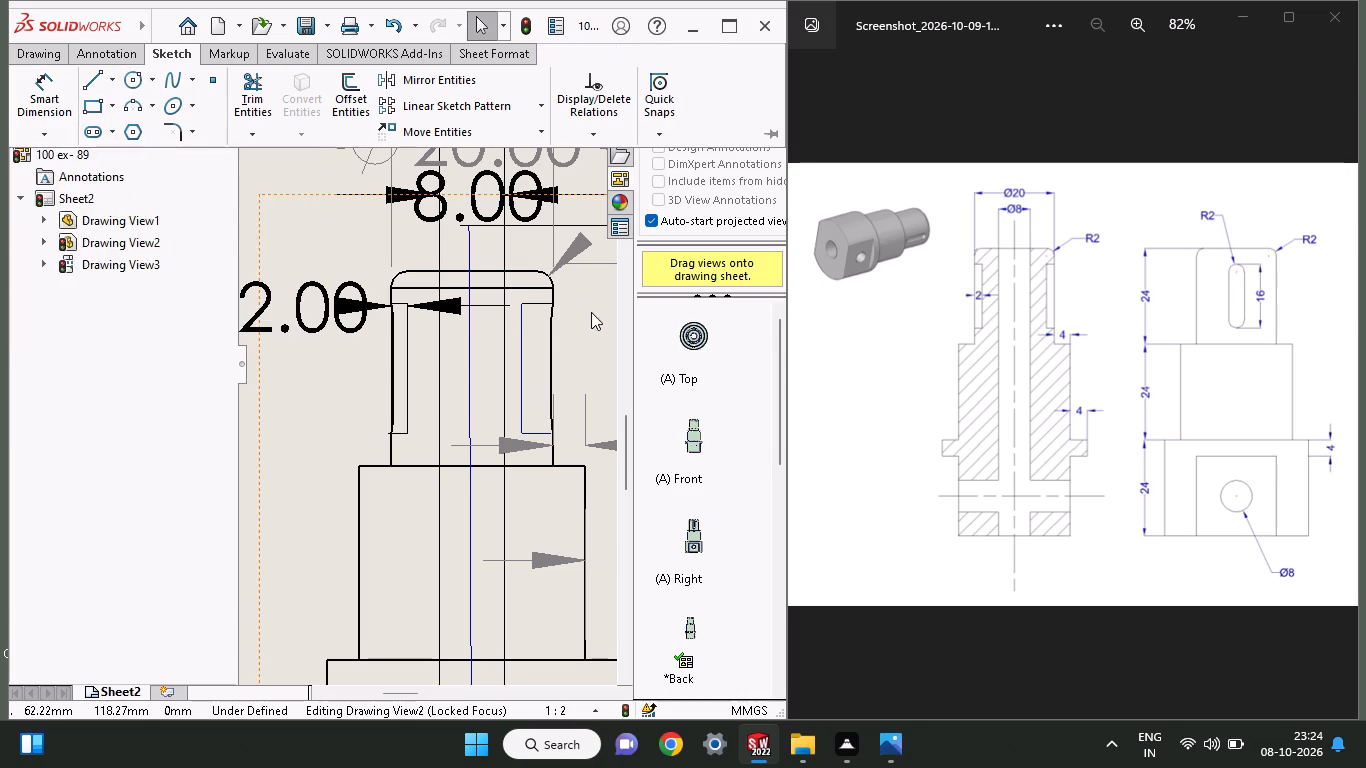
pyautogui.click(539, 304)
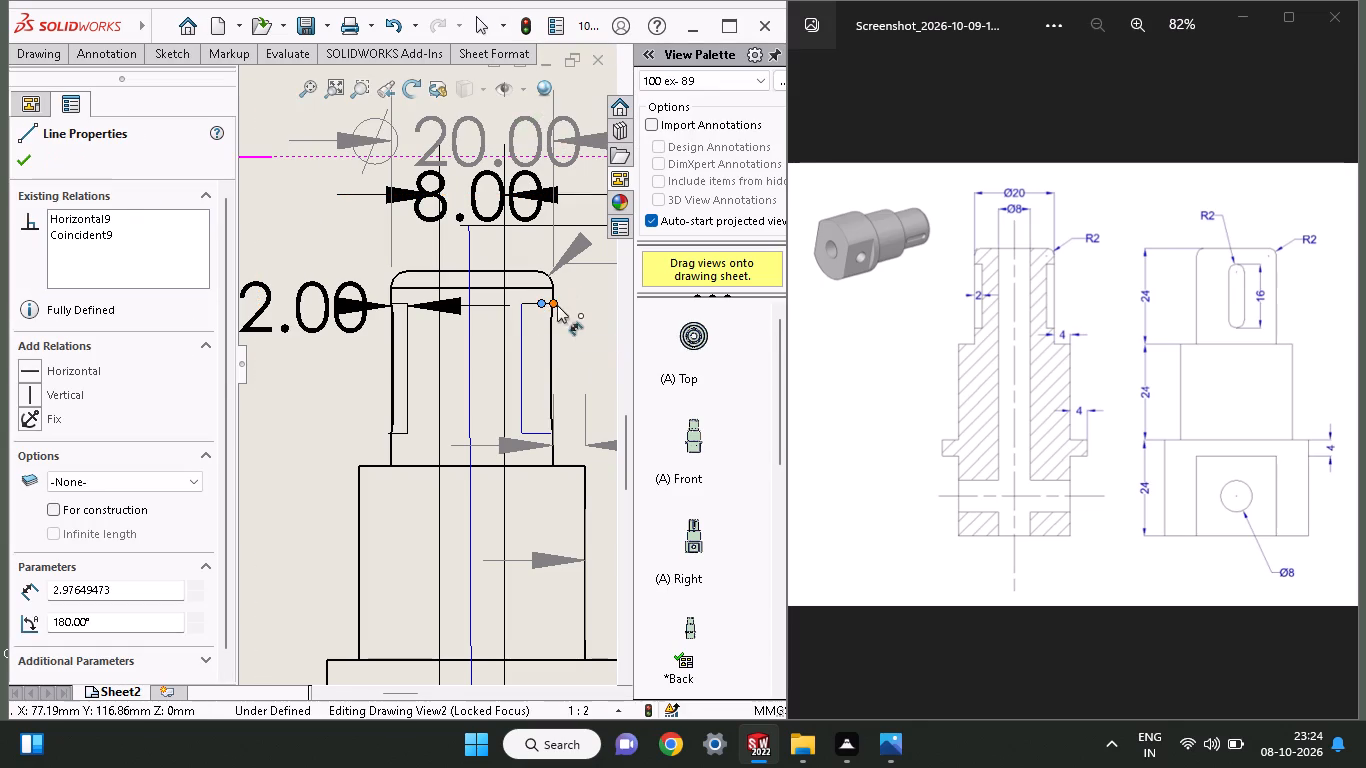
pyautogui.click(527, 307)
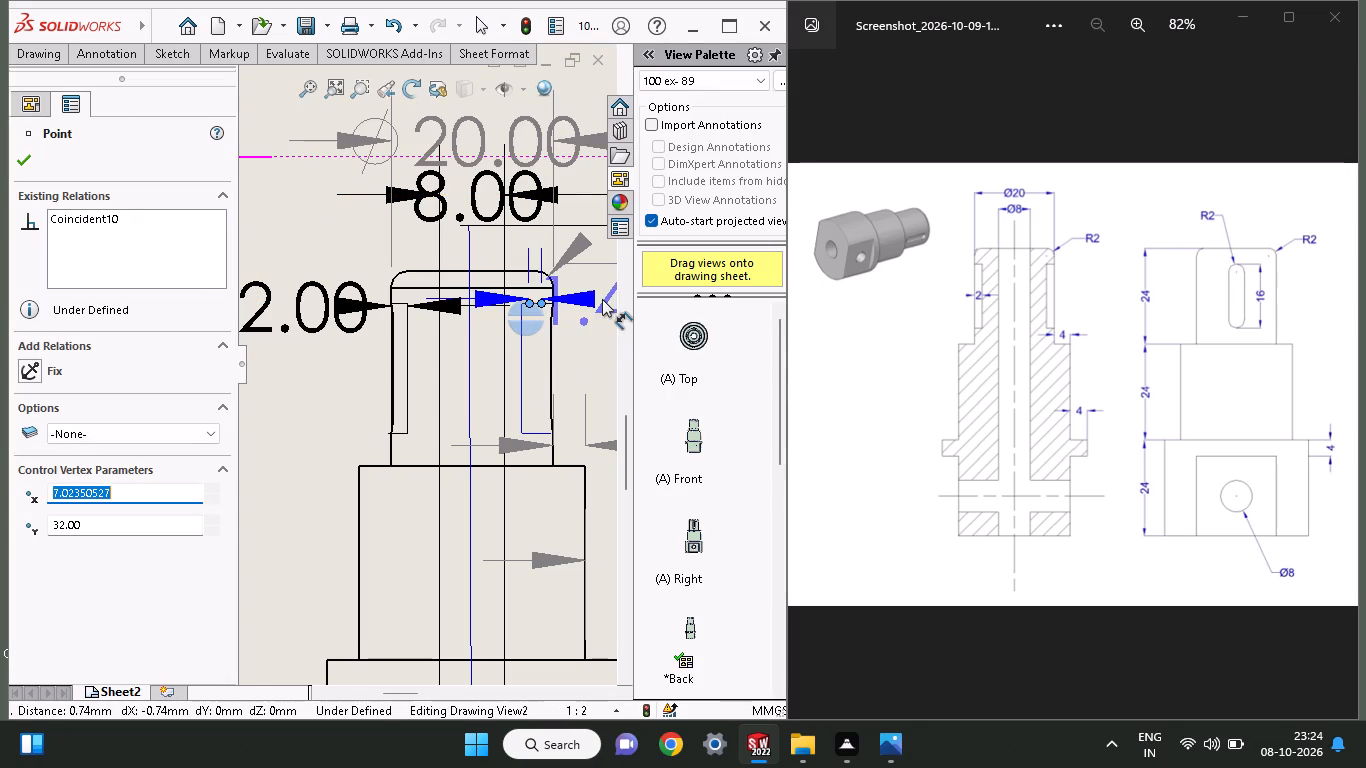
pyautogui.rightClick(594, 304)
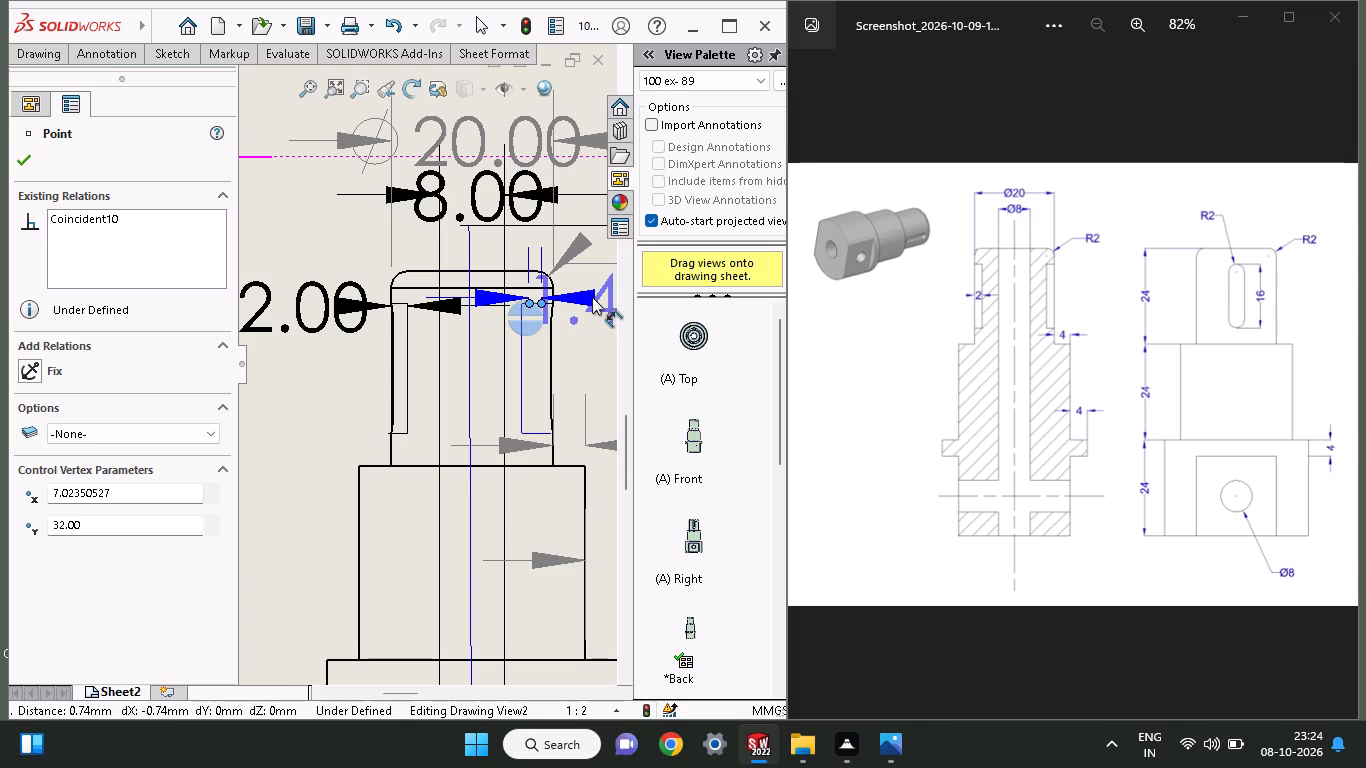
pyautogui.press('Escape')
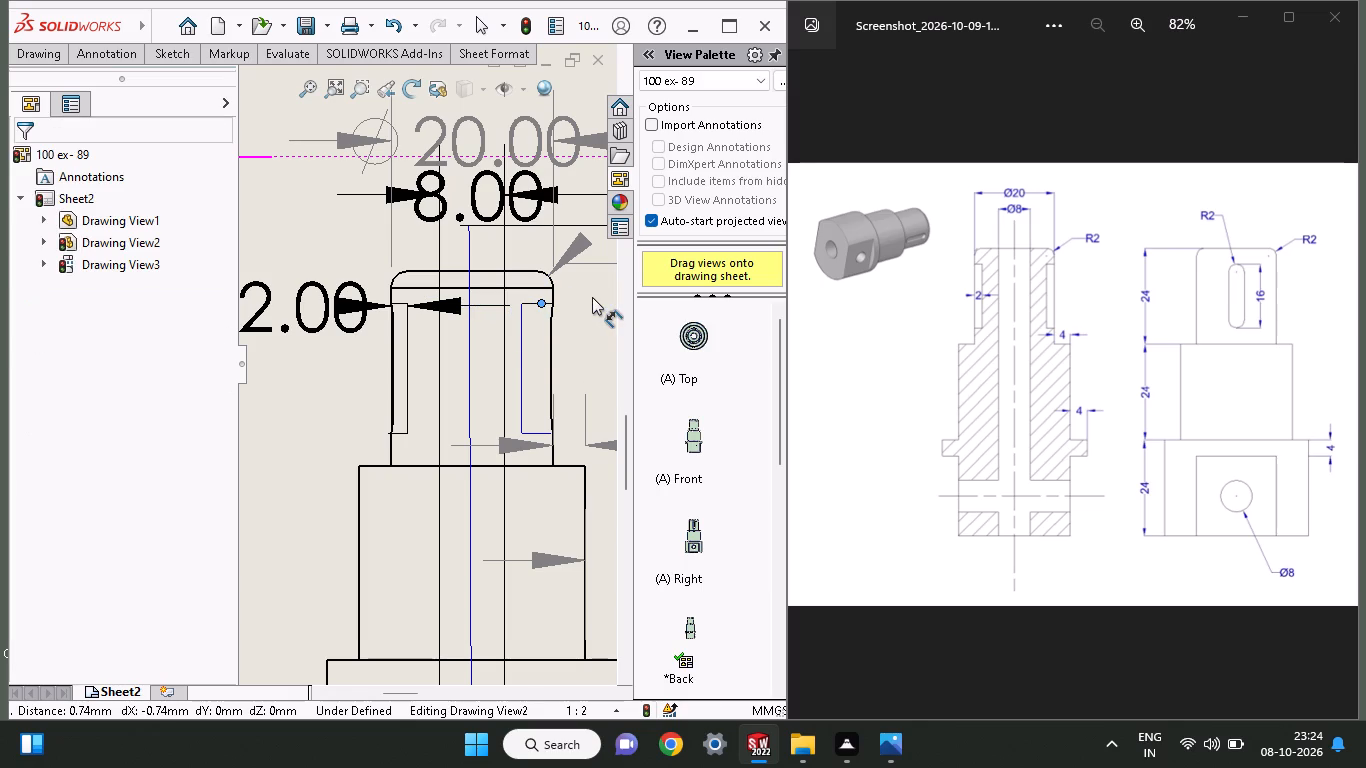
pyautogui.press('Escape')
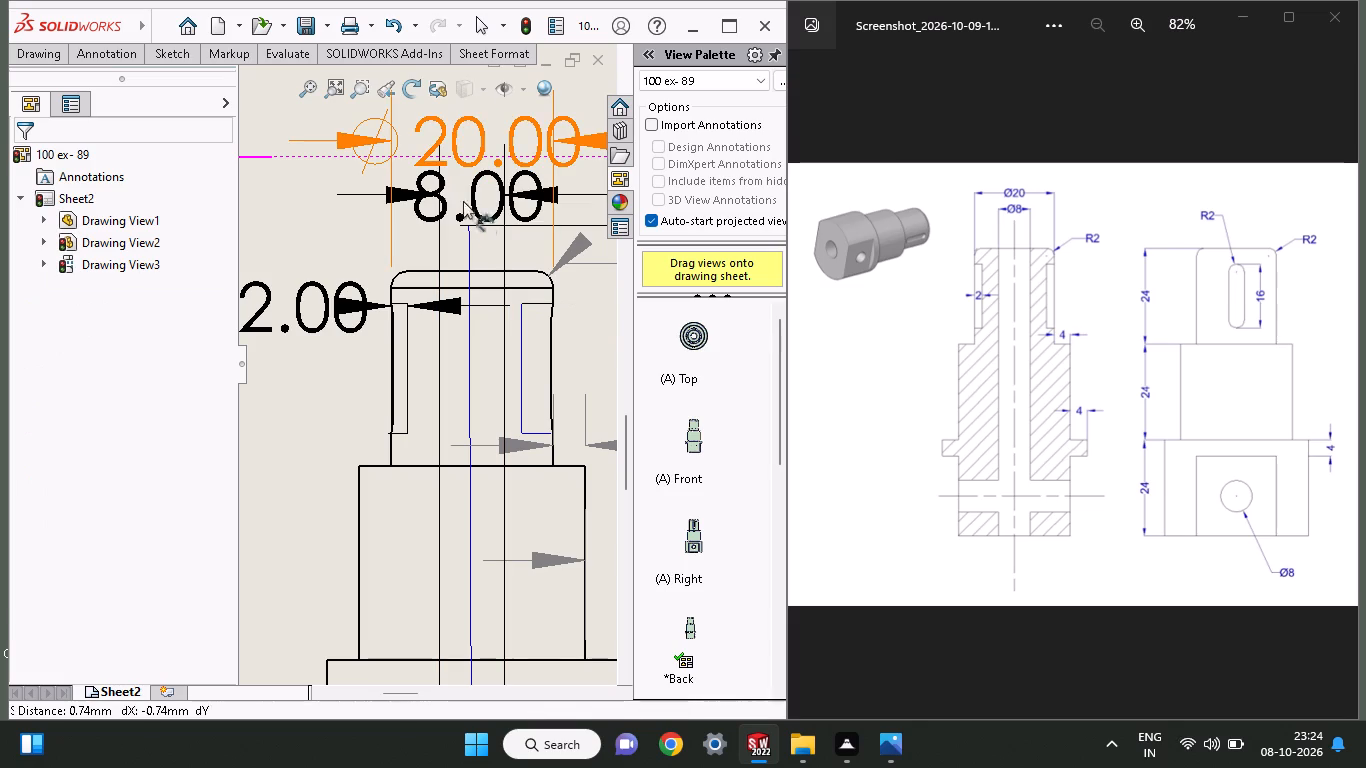
# Dimension the depth of the new groove outline from the uppermost section's right edge and set it to 2 mm.
pyautogui.click(517, 299)
pyautogui.click(559, 303)
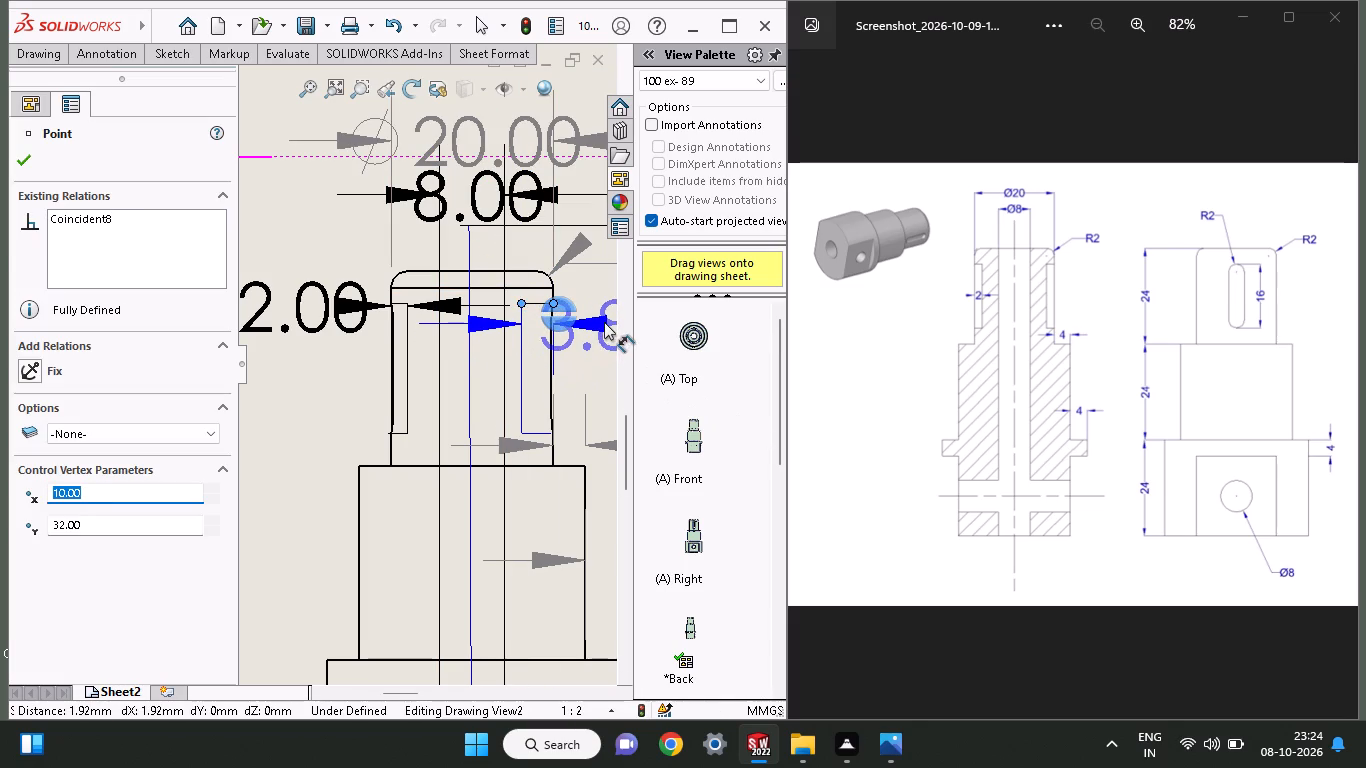
pyautogui.keyDown('ctrl'); pyautogui.scroll(2, 604, 322); pyautogui.keyUp('ctrl')
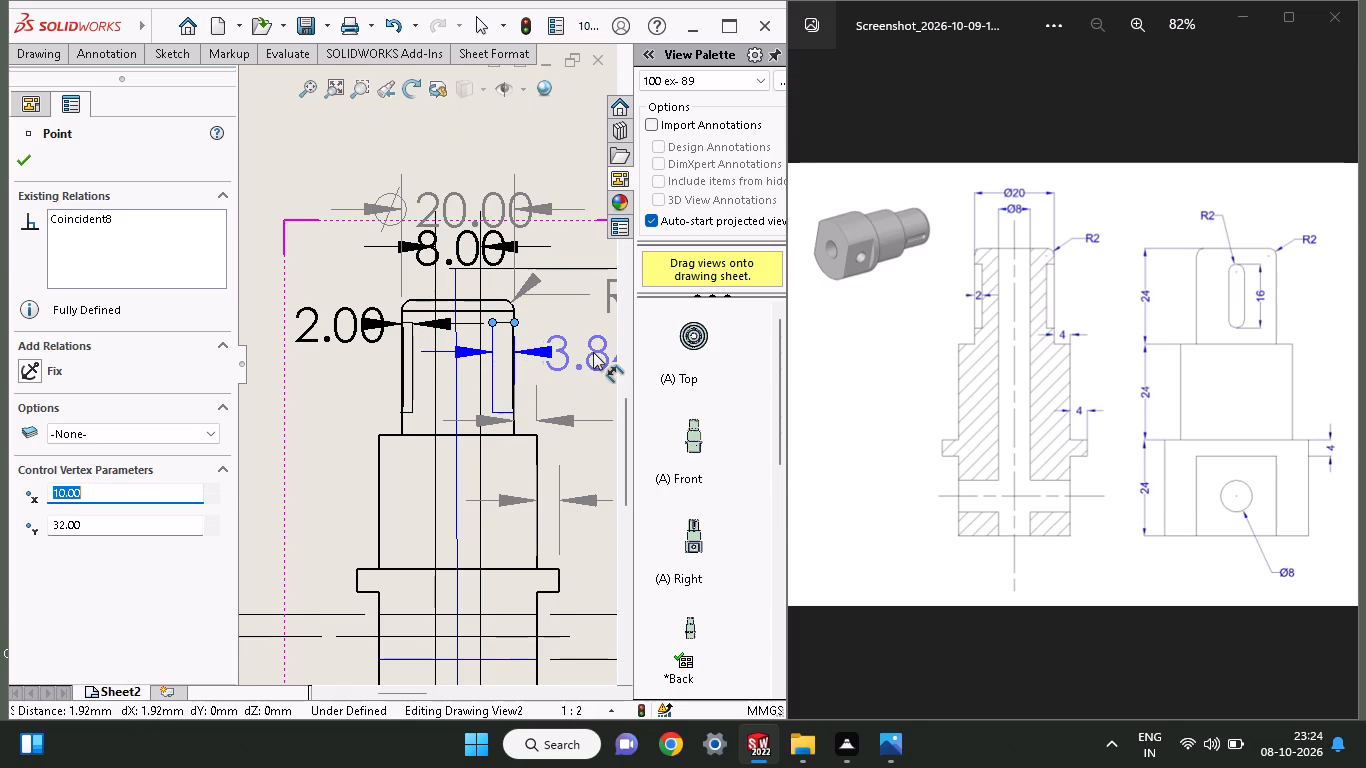
pyautogui.click(612, 346)
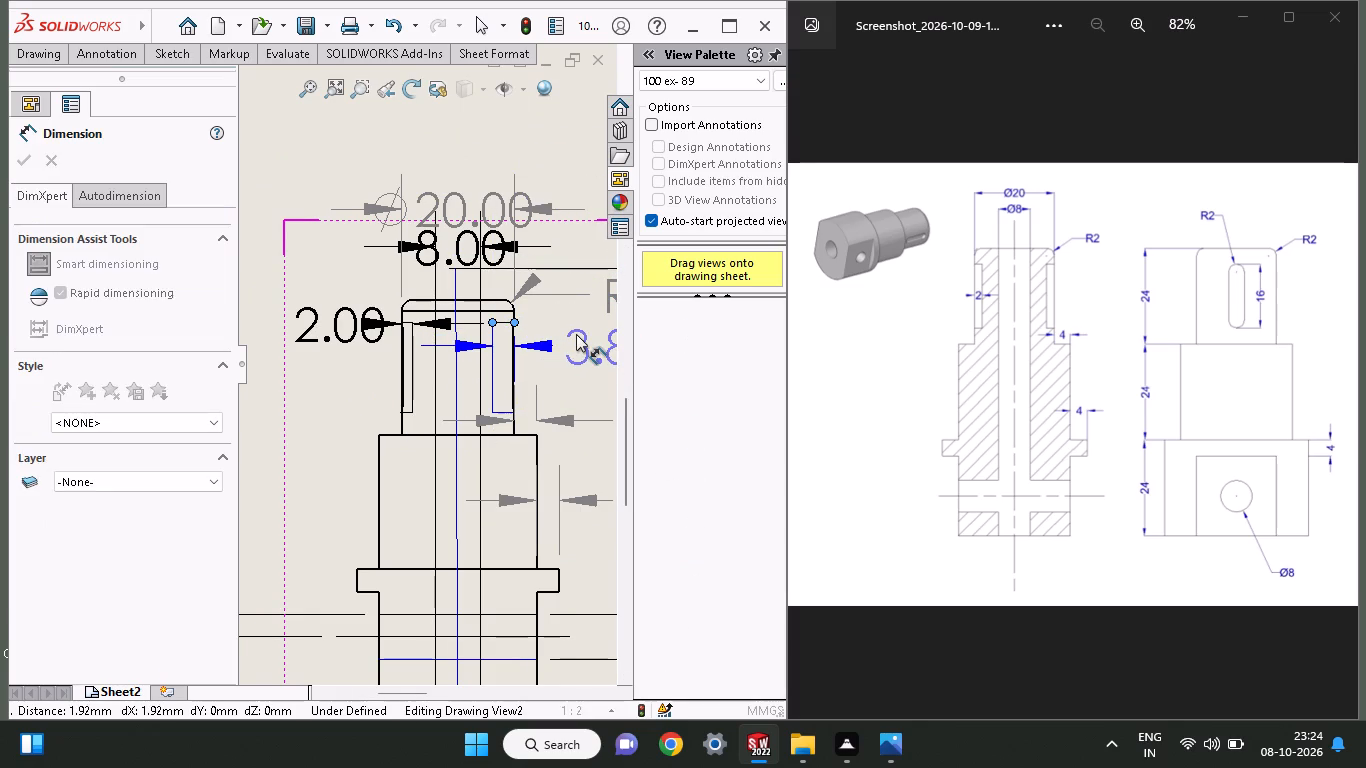
pyautogui.press('0')
pyautogui.press('Return')
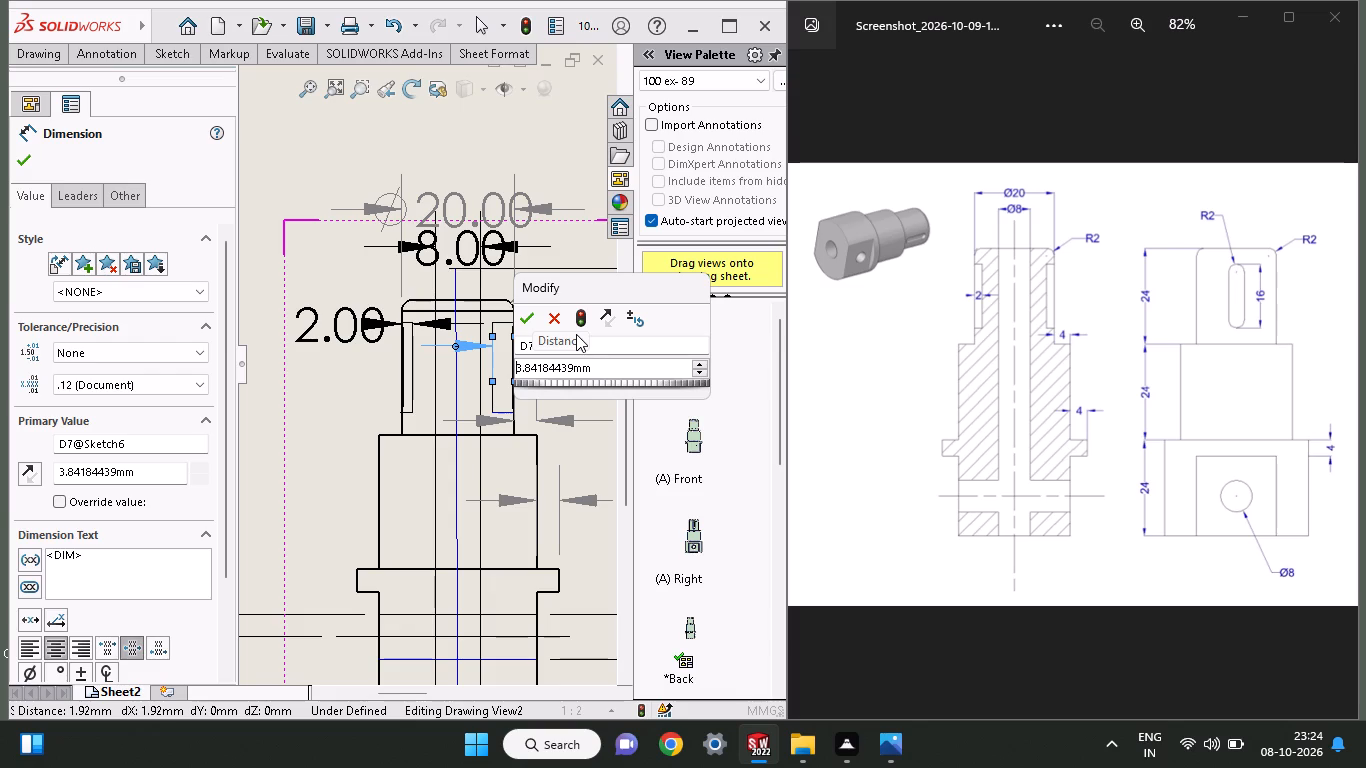
pyautogui.click(631, 362)
pyautogui.press('BackSpace')
pyautogui.press('BackSpace')
pyautogui.press('BackSpace')
pyautogui.press('BackSpace')
pyautogui.press('BackSpace')
pyautogui.press('BackSpace')
pyautogui.press('BackSpace')
pyautogui.press('BackSpace')
pyautogui.press('BackSpace')
pyautogui.press('BackSpace')
pyautogui.press('BackSpace')
pyautogui.press('BackSpace')
pyautogui.press('BackSpace')
pyautogui.press('BackSpace')
pyautogui.press('BackSpace')
pyautogui.press('BackSpace')
pyautogui.press('BackSpace')
pyautogui.press('BackSpace')
pyautogui.press('BackSpace')
pyautogui.press('BackSpace')
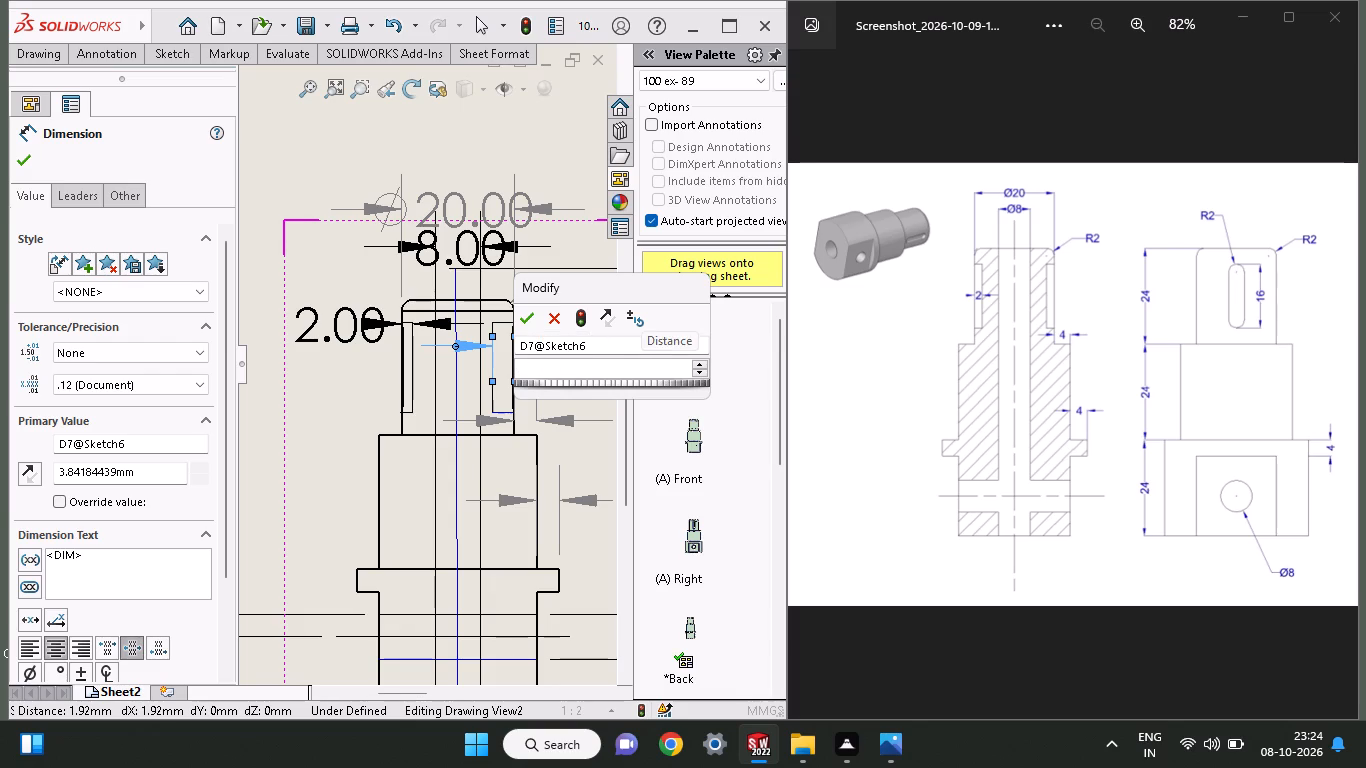
pyautogui.press('2')
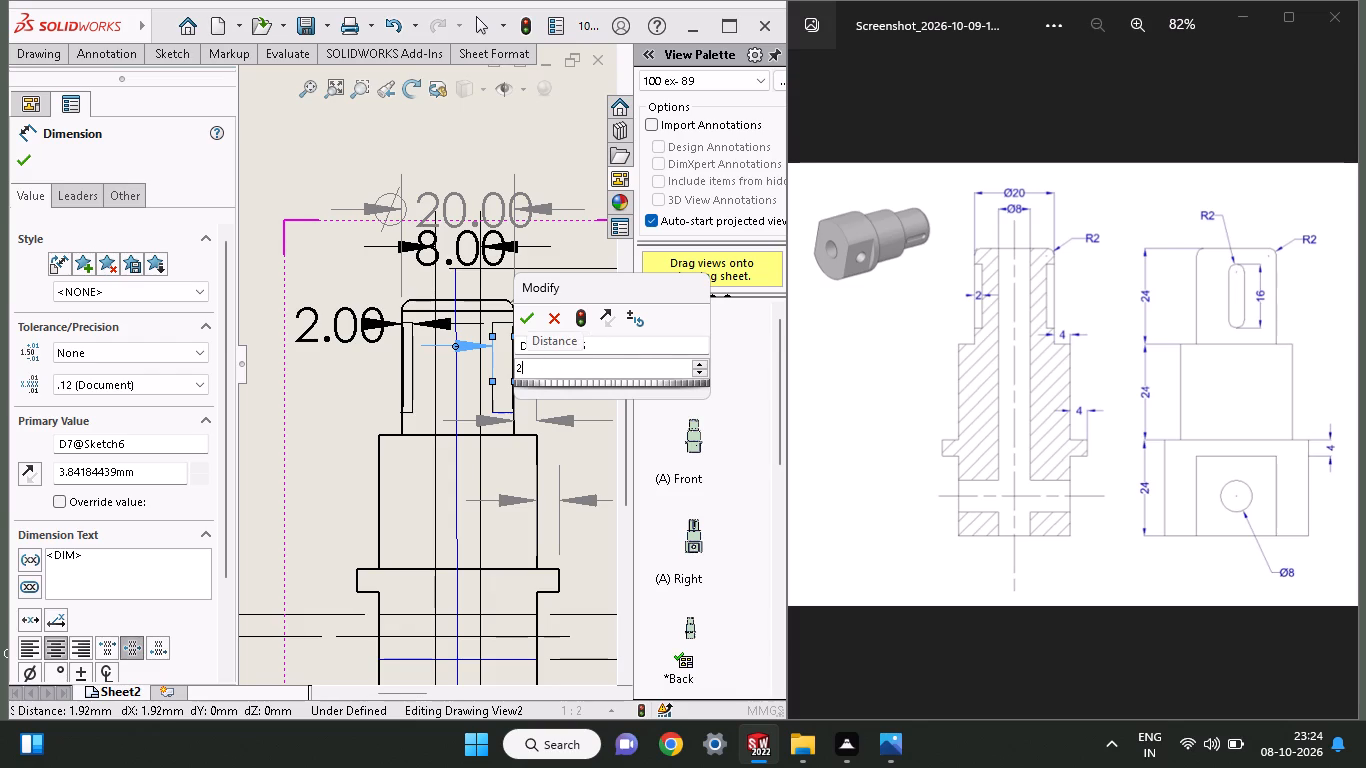
pyautogui.press('Return')
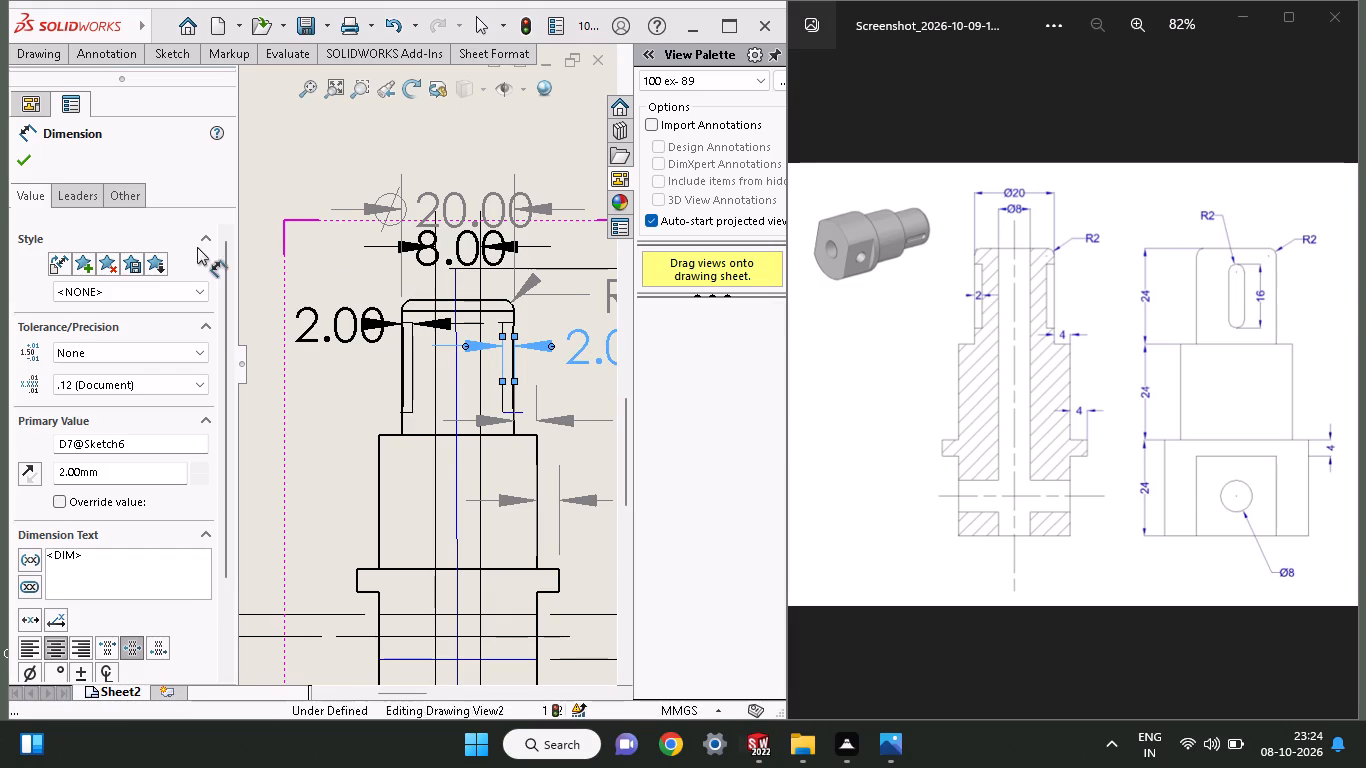
pyautogui.click(29, 160)
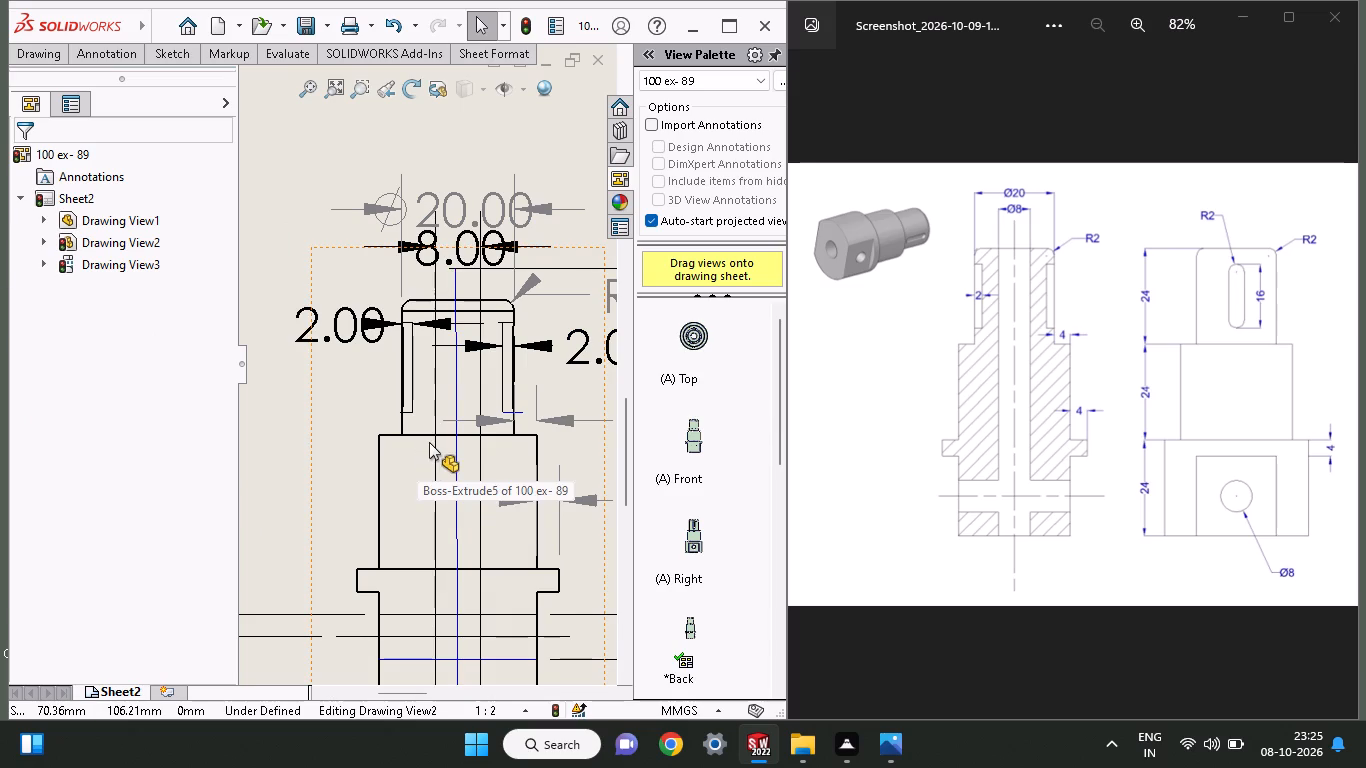
# Review the dimensioned views across the sheet, including the flange thickness dimension on the slotted view.
pyautogui.keyDown('ctrl'); pyautogui.scroll(9, 429, 442); pyautogui.keyUp('ctrl')
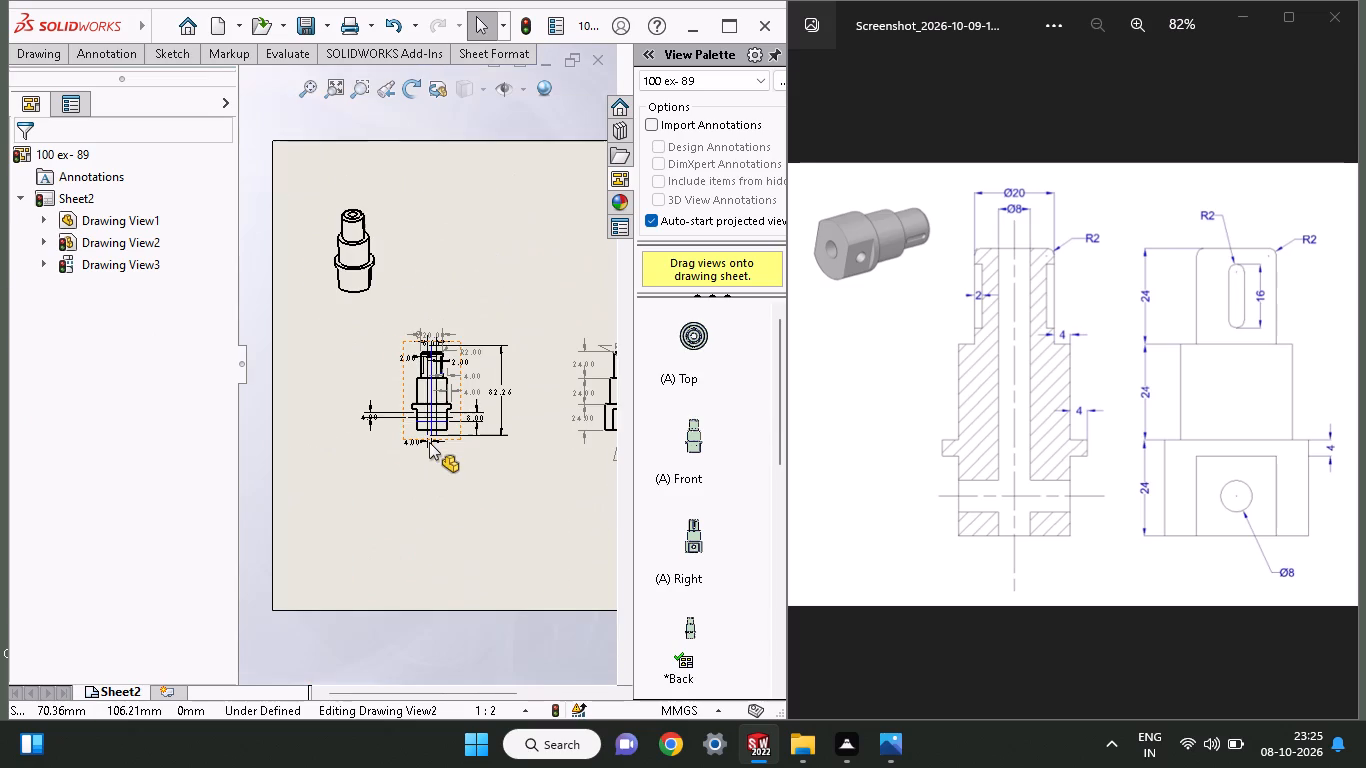
pyautogui.keyDown('ctrl'); pyautogui.scroll(2, 429, 442); pyautogui.keyUp('ctrl')
pyautogui.keyDown('ctrl'); pyautogui.scroll(-1, 429, 442); pyautogui.keyUp('ctrl')
pyautogui.click(614, 389)
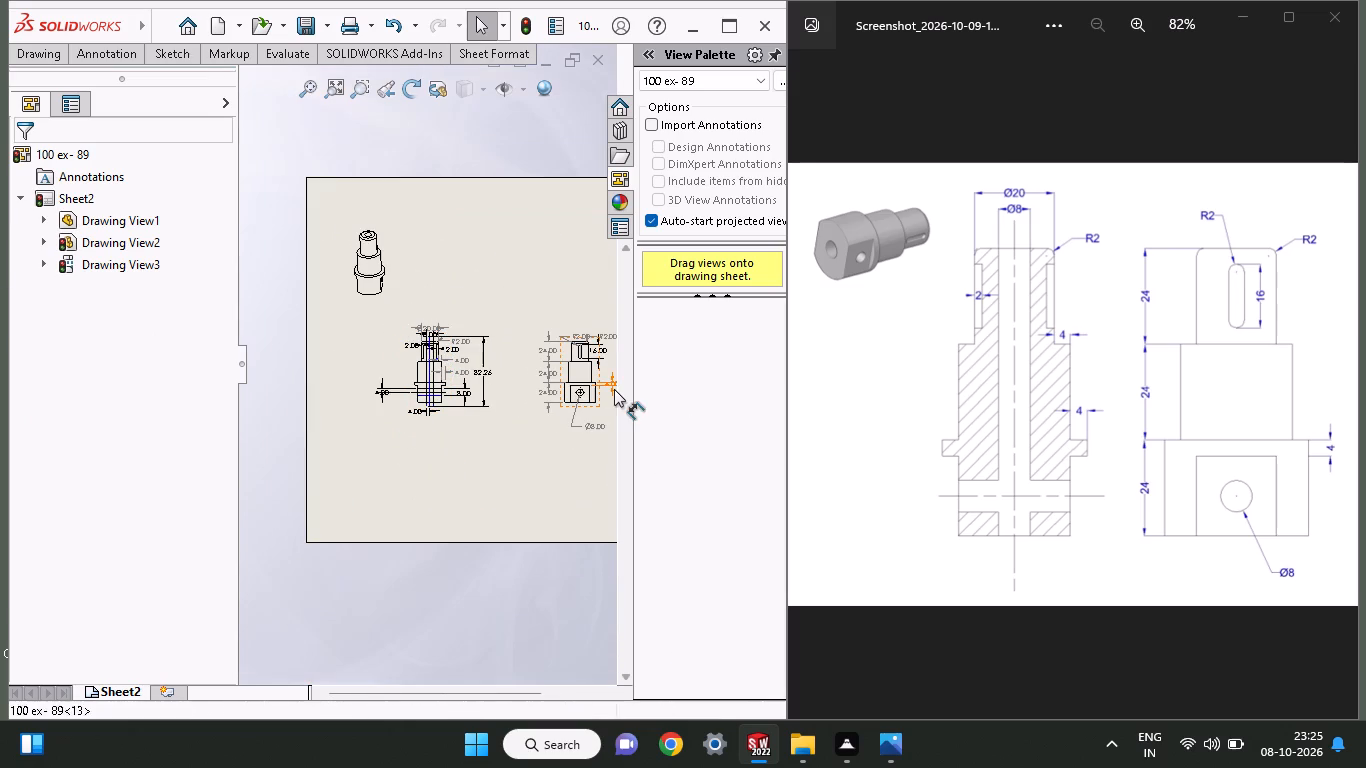
pyautogui.keyDown('ctrl'); pyautogui.scroll(-2, 614, 389); pyautogui.keyUp('ctrl')
pyautogui.keyDown('ctrl'); pyautogui.scroll(-1, 516, 400); pyautogui.keyUp('ctrl')
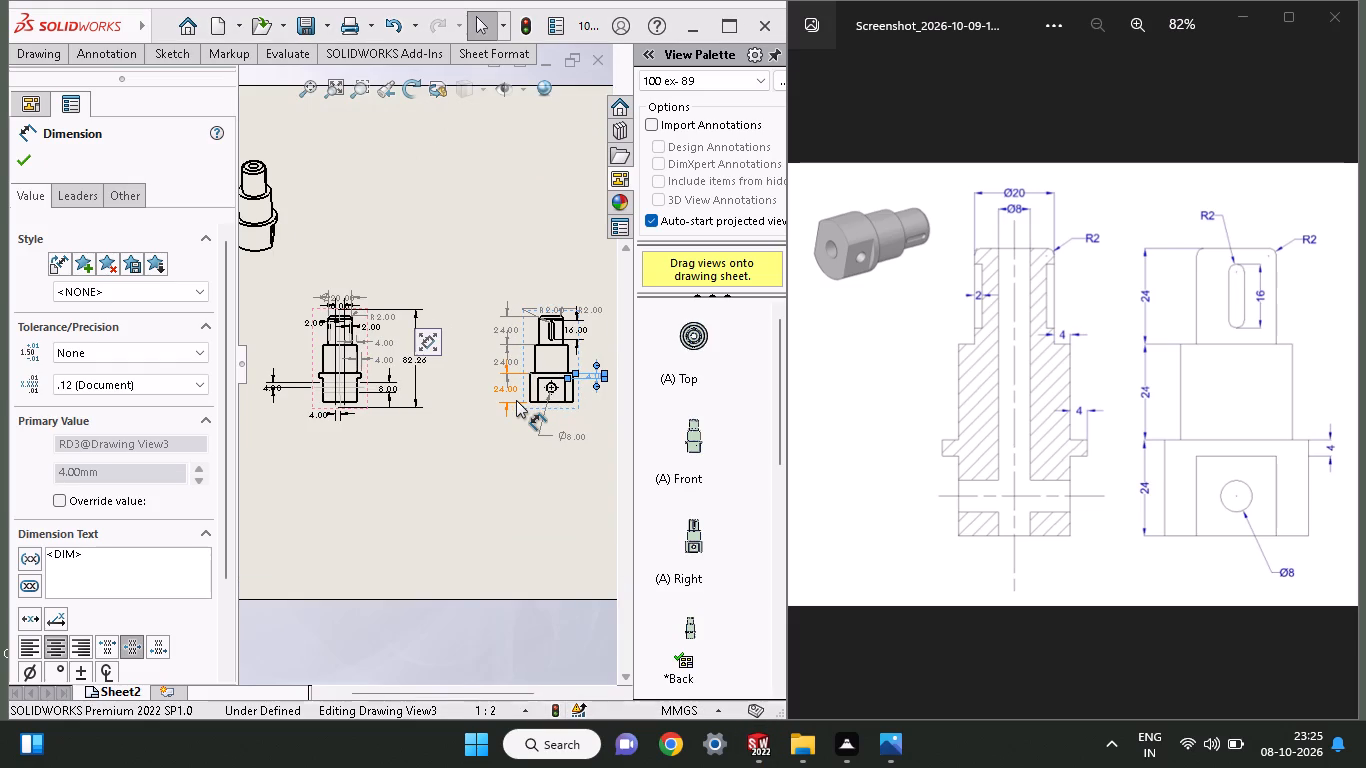
pyautogui.click(29, 146)
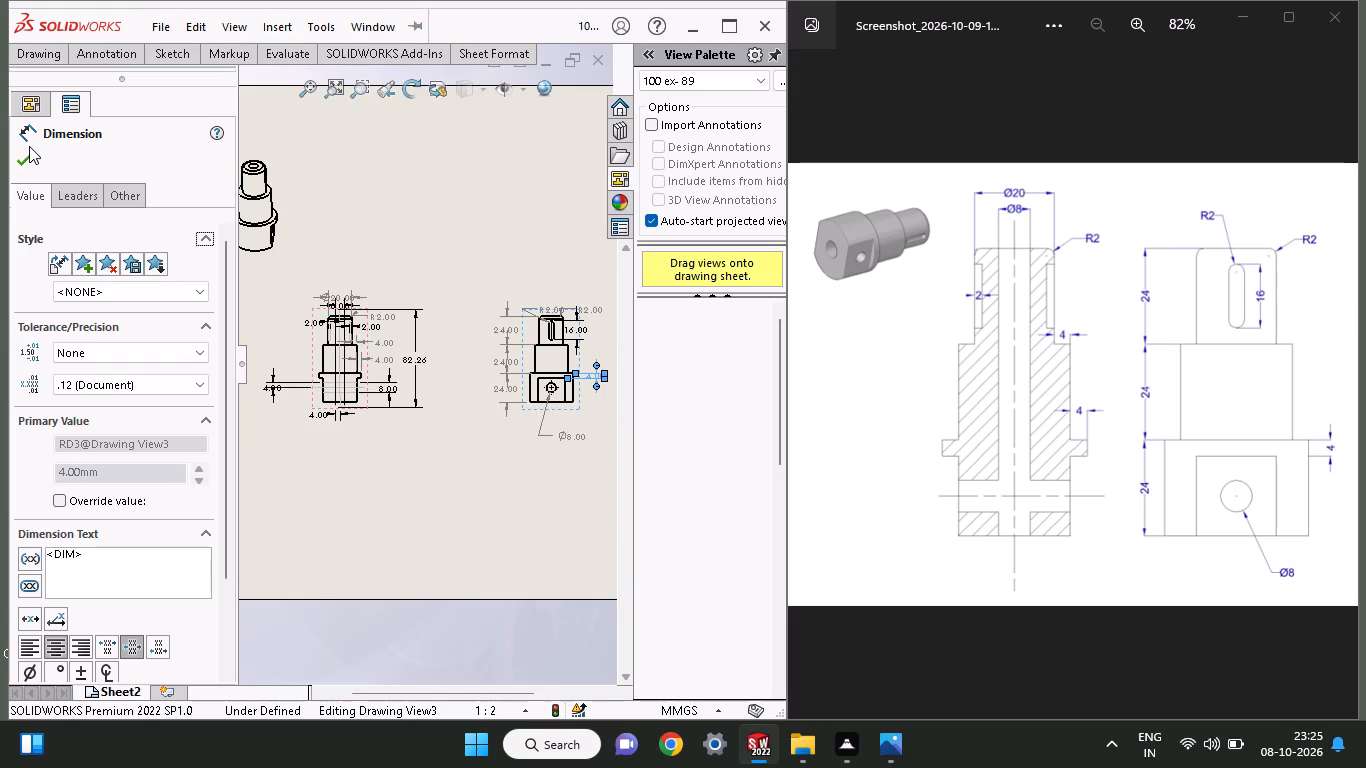
pyautogui.click(27, 153)
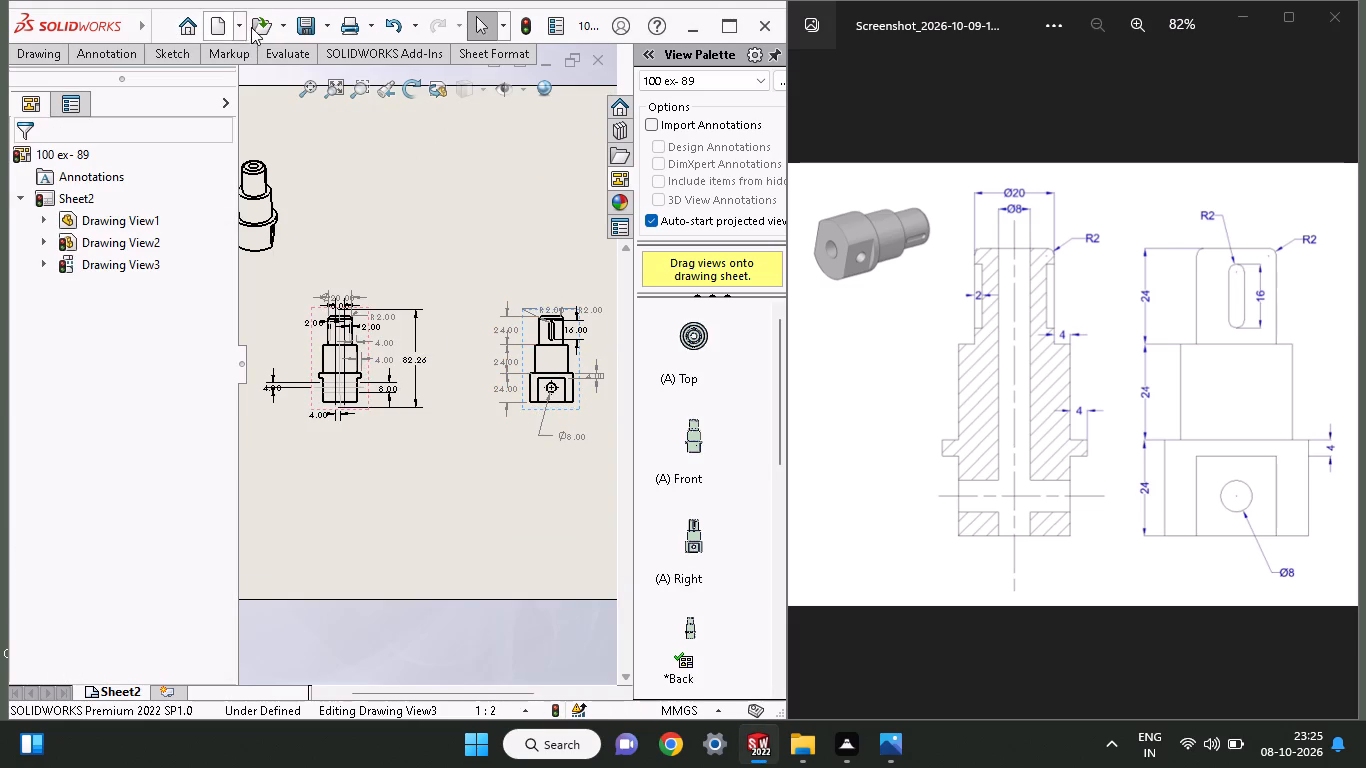
# Save the drawing as 100 ex- 89 in the Documents folder, in SOLIDWORKS Drawing format.
pyautogui.click(333, 23)
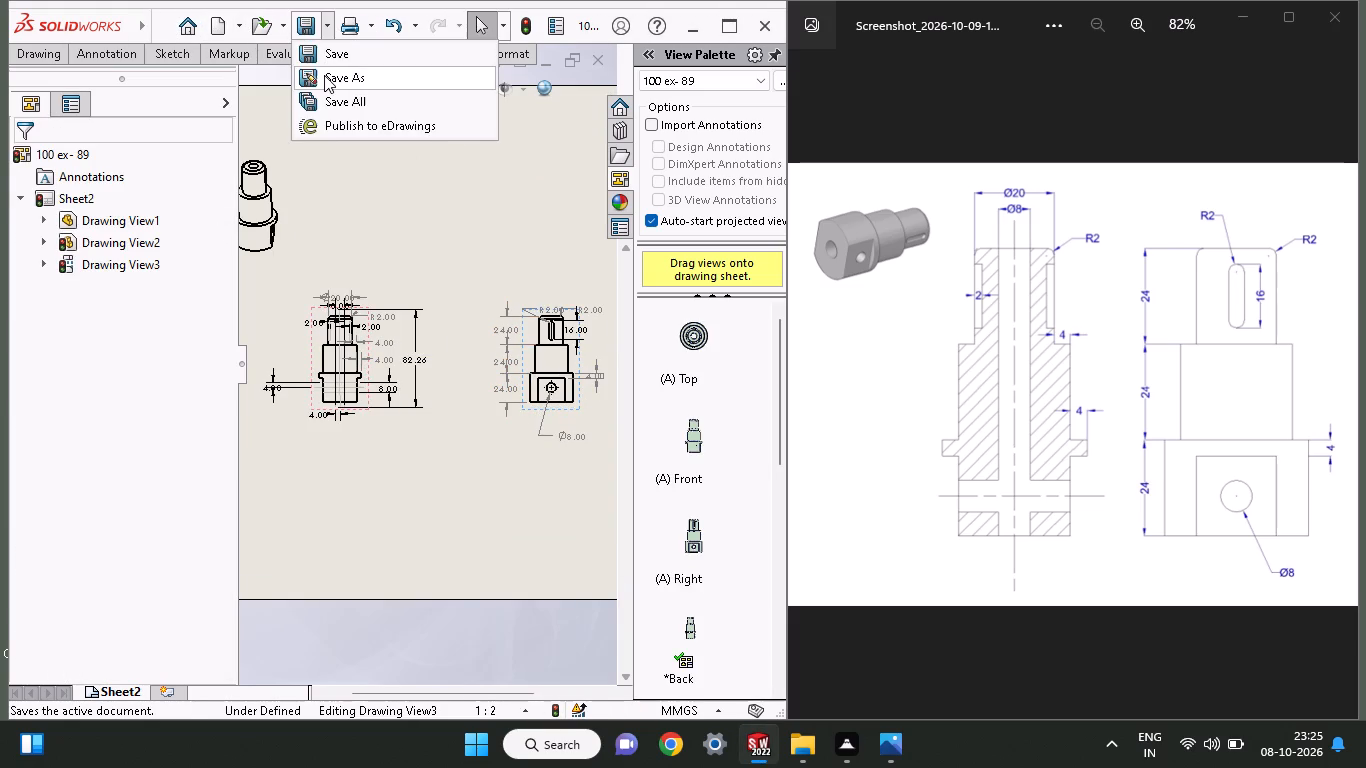
pyautogui.click(324, 75)
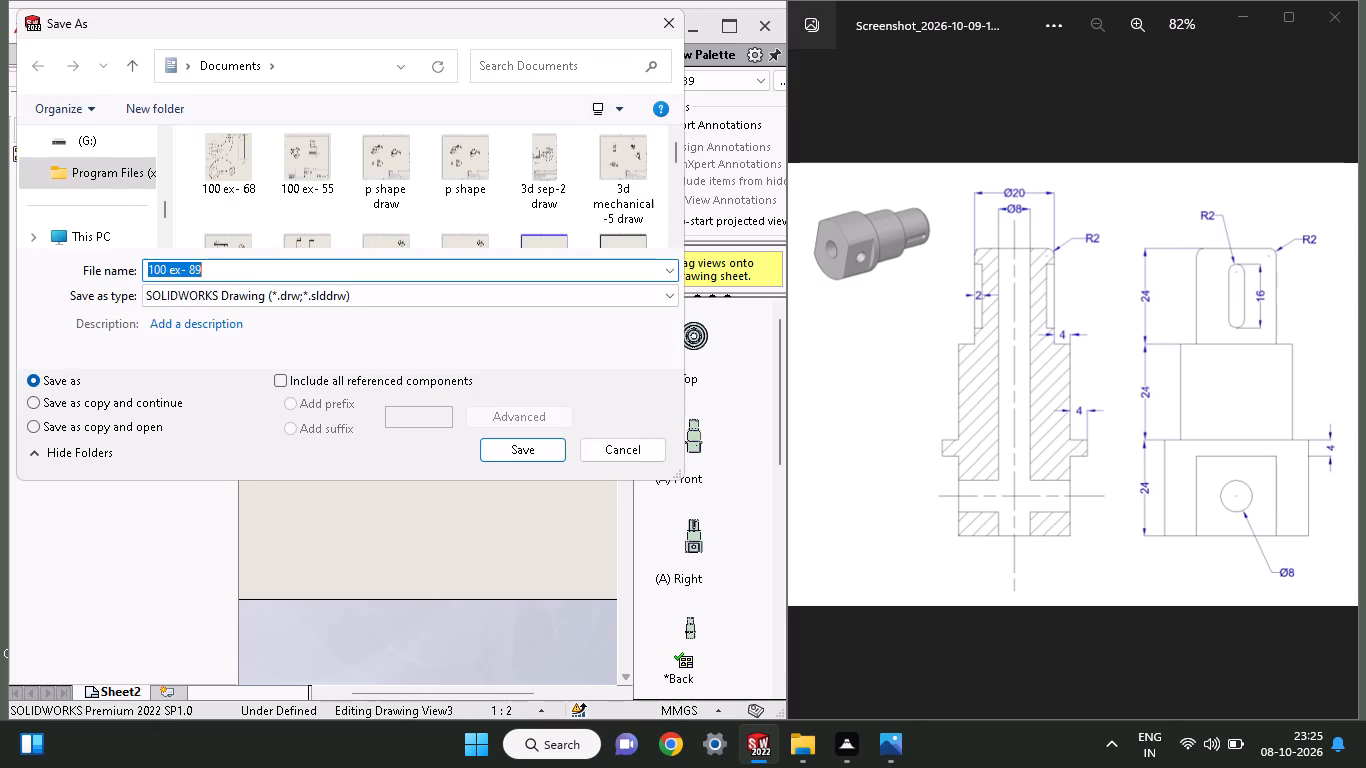
pyautogui.click(211, 270)
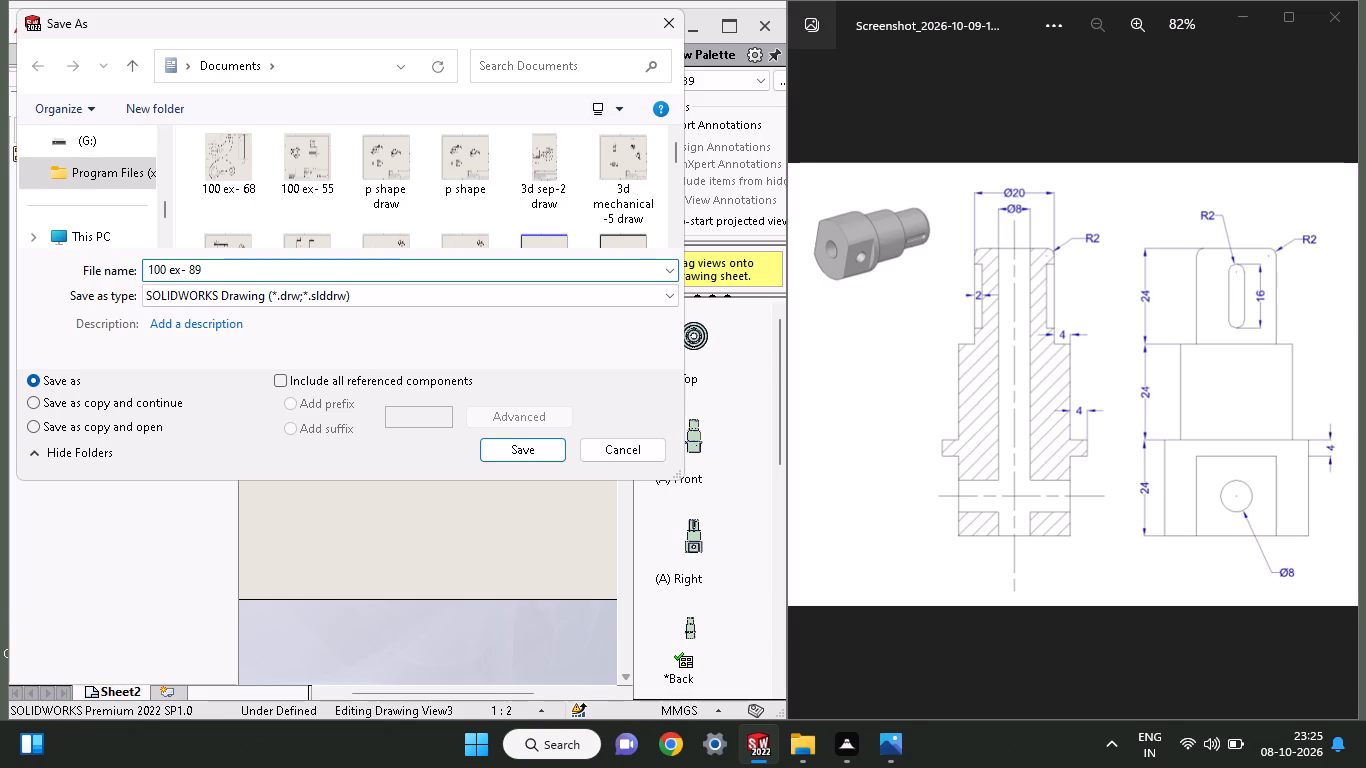
pyautogui.moveTo(163, 216); pyautogui.dragTo(169, 178)
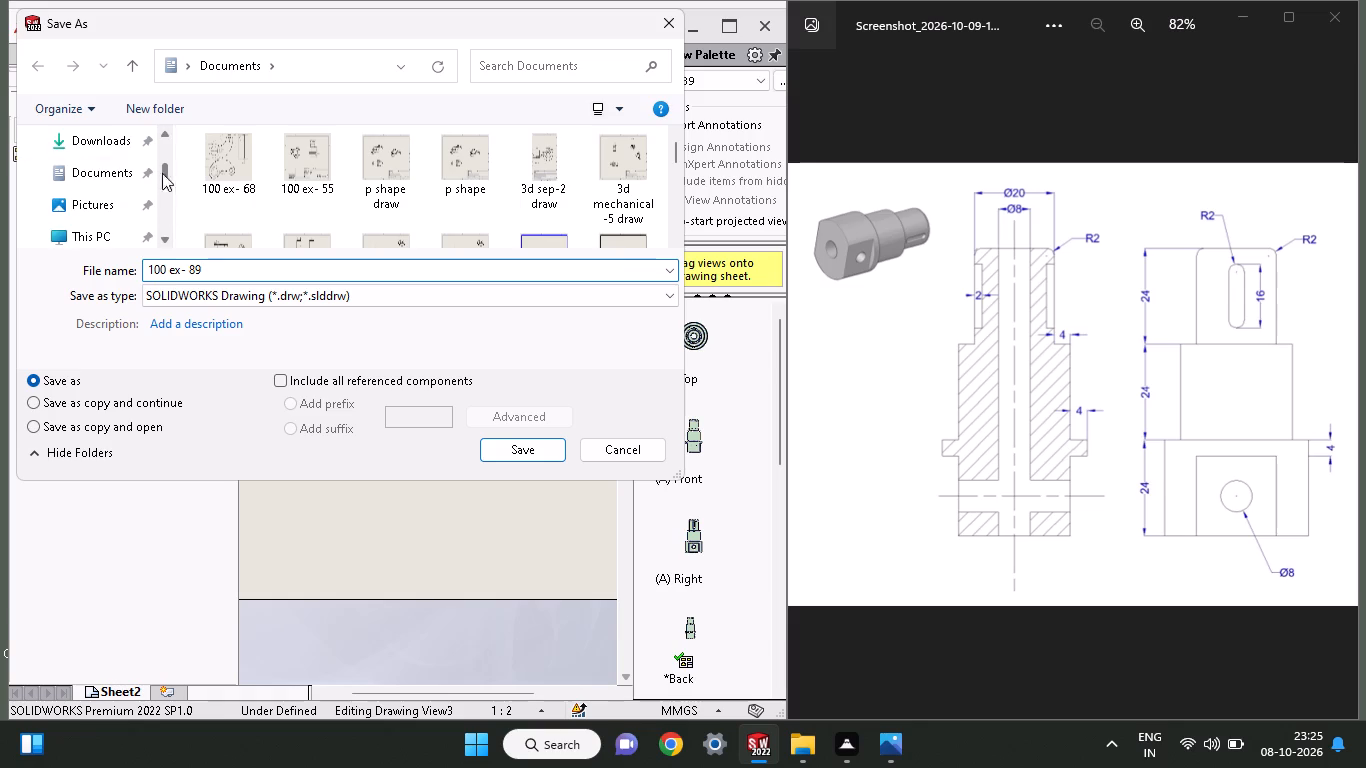
pyautogui.click(106, 167)
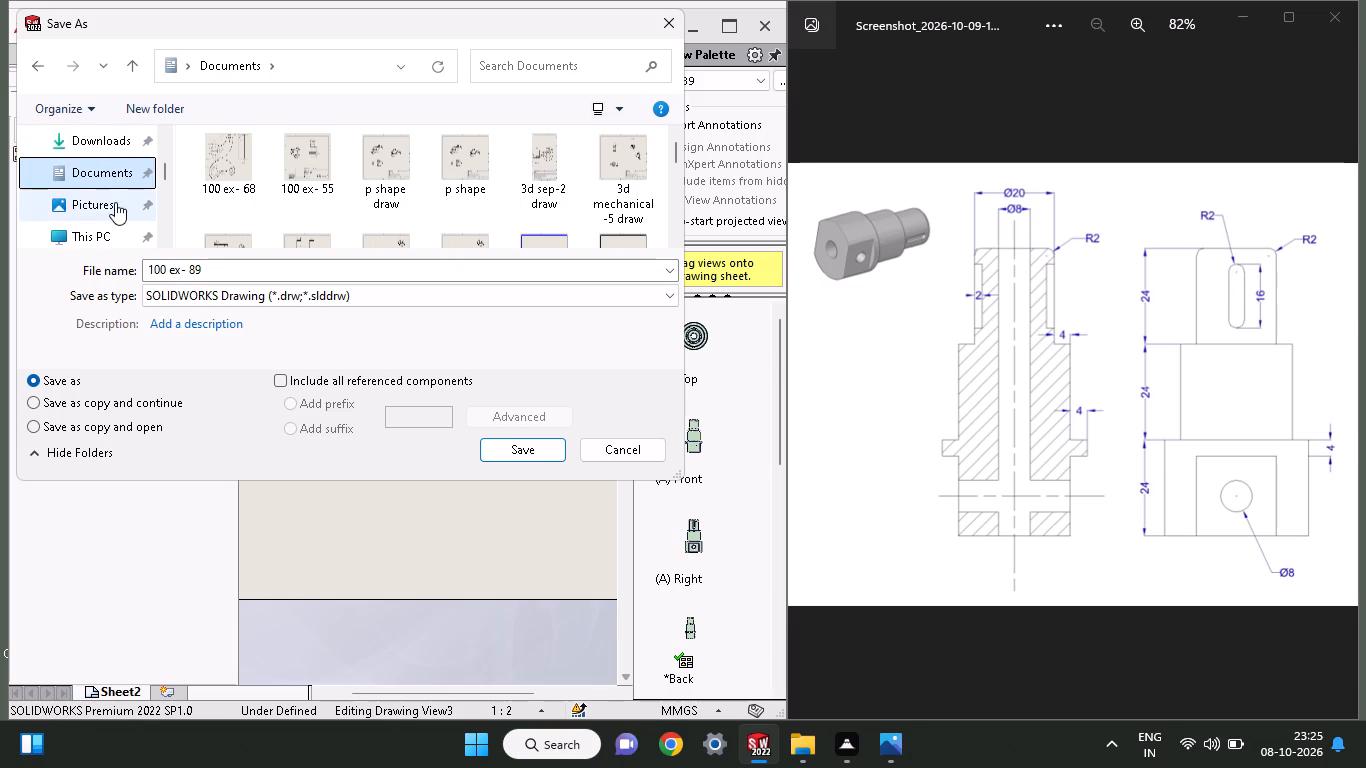
pyautogui.click(120, 175)
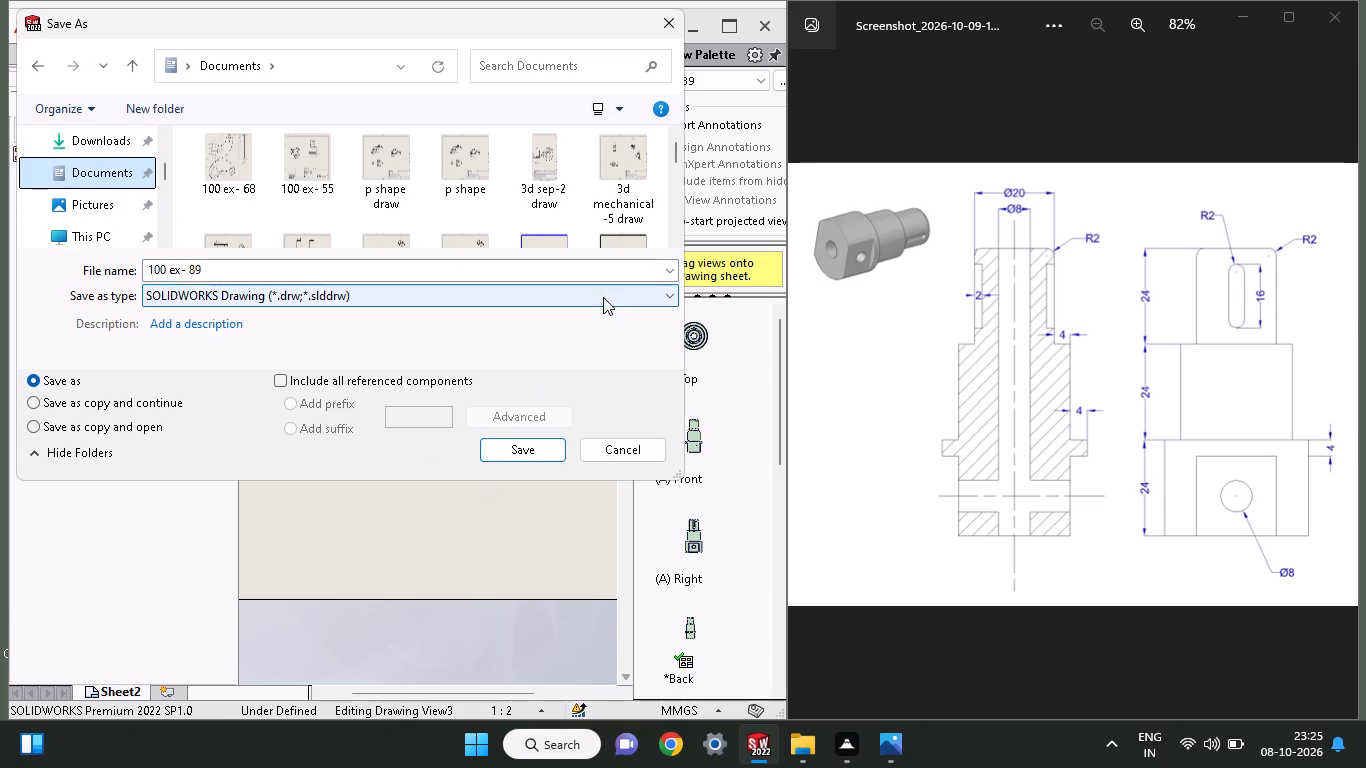
pyautogui.click(543, 449)
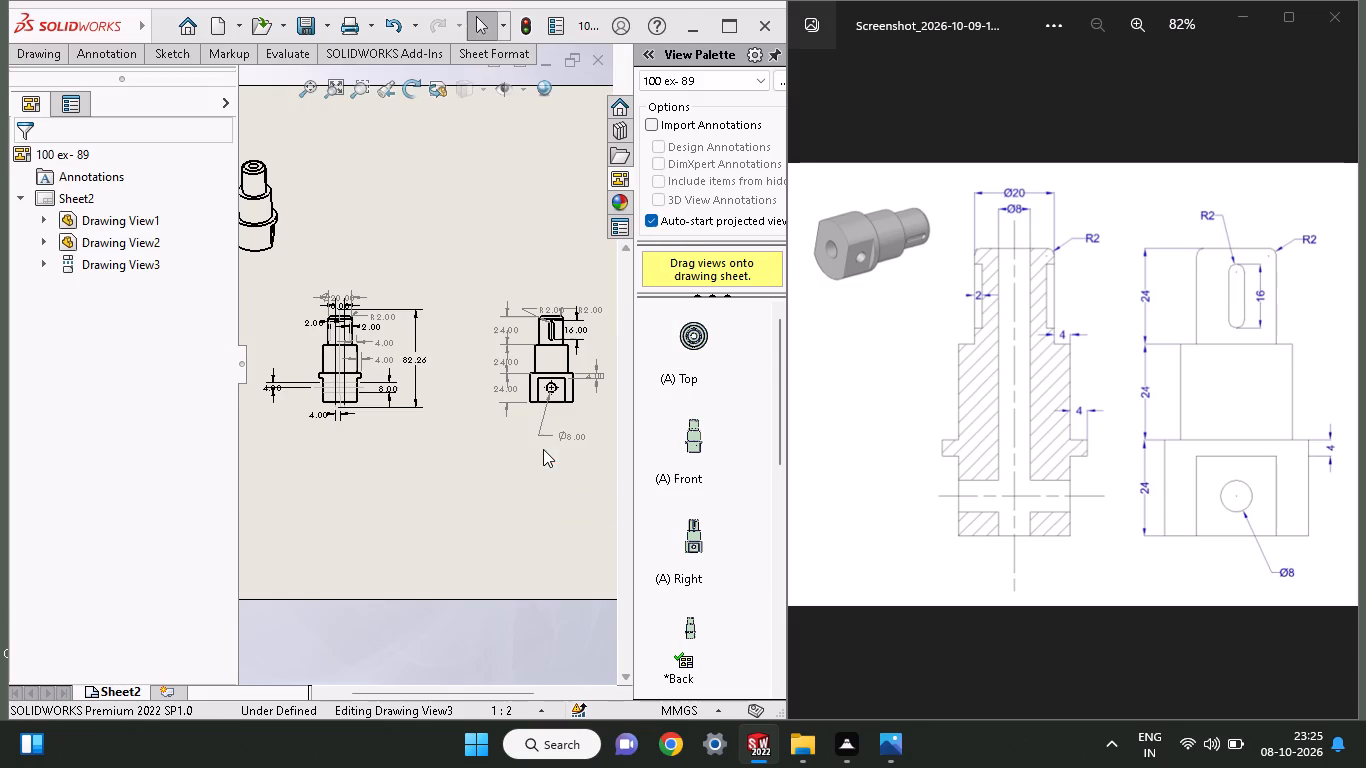